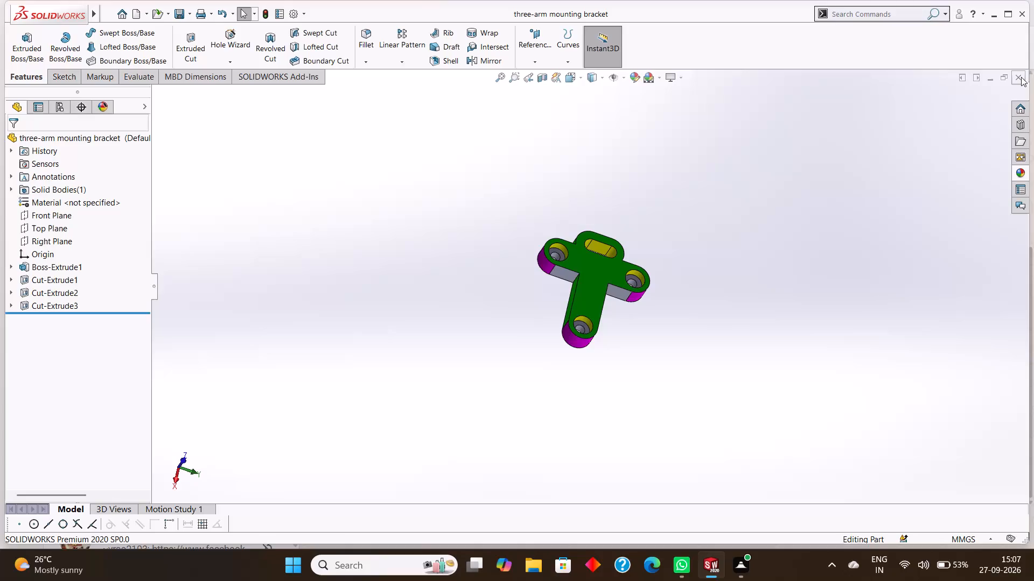
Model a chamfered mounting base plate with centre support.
Close the three-arm mounting bracket part document.
{"action": "left_click", "coordinate": [1021, 77]}
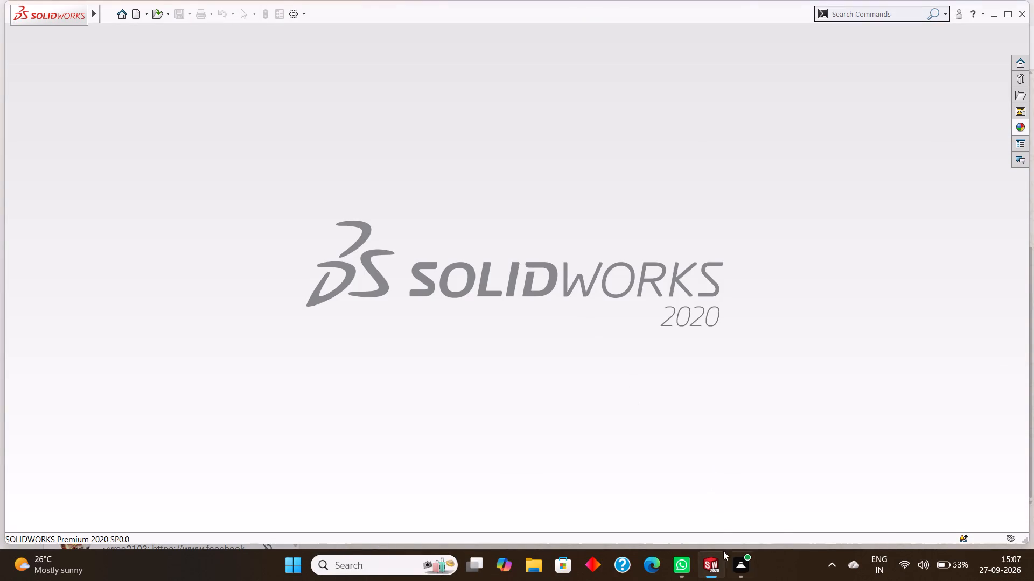
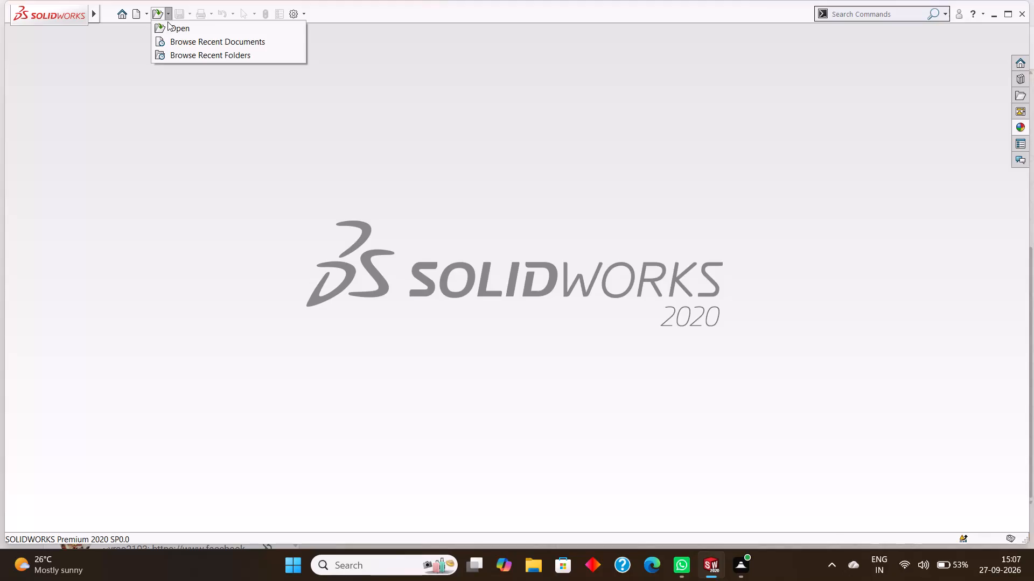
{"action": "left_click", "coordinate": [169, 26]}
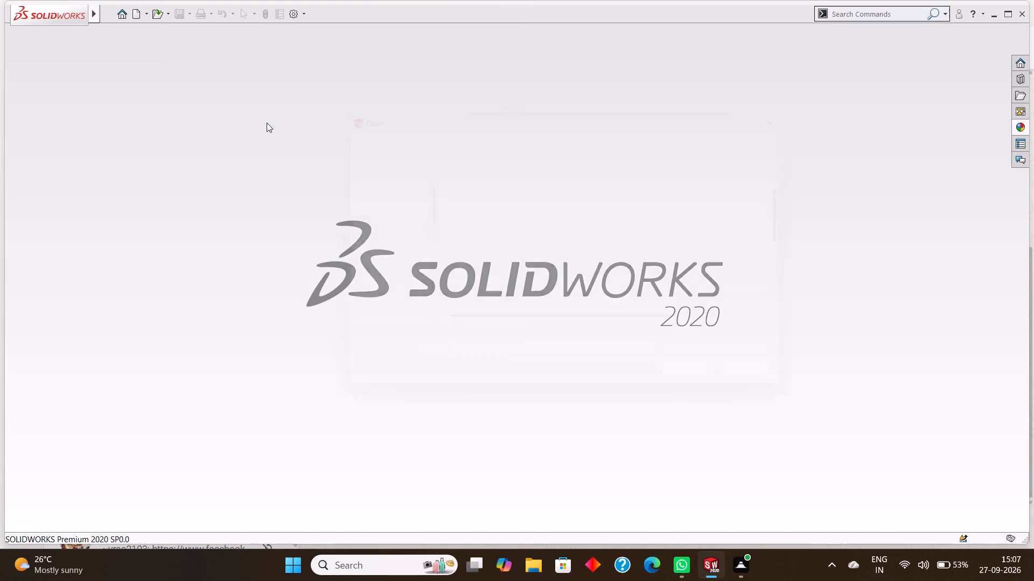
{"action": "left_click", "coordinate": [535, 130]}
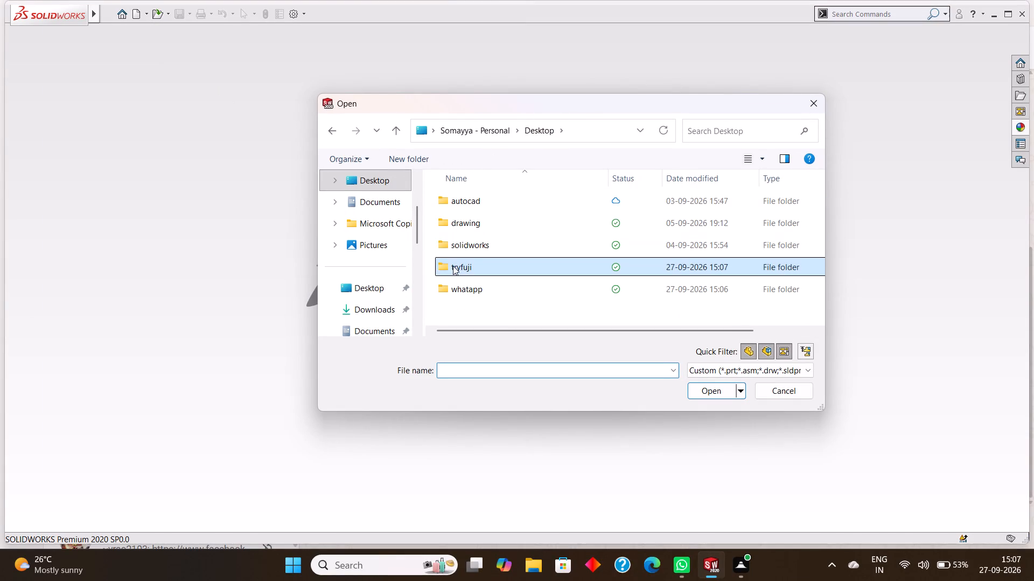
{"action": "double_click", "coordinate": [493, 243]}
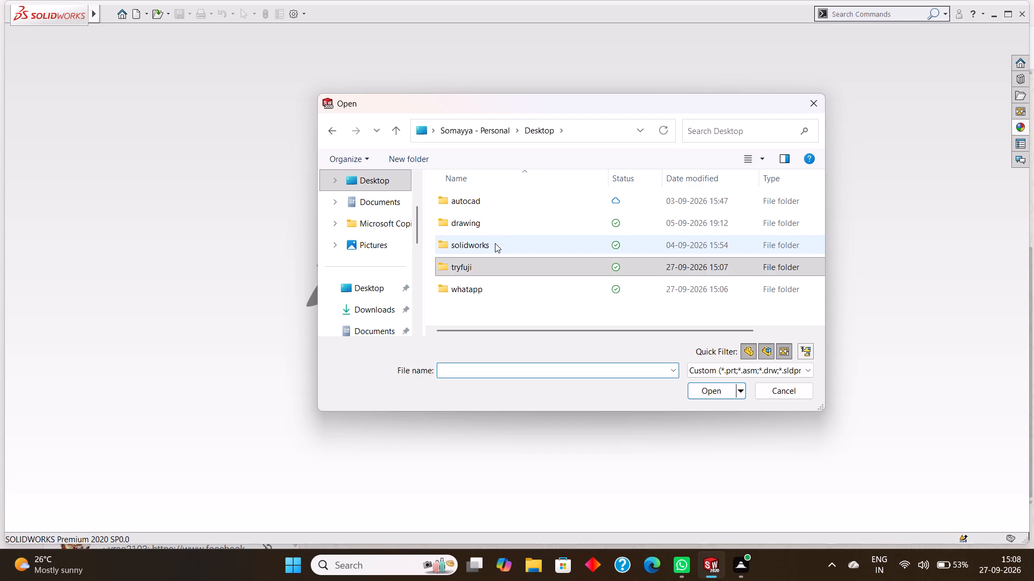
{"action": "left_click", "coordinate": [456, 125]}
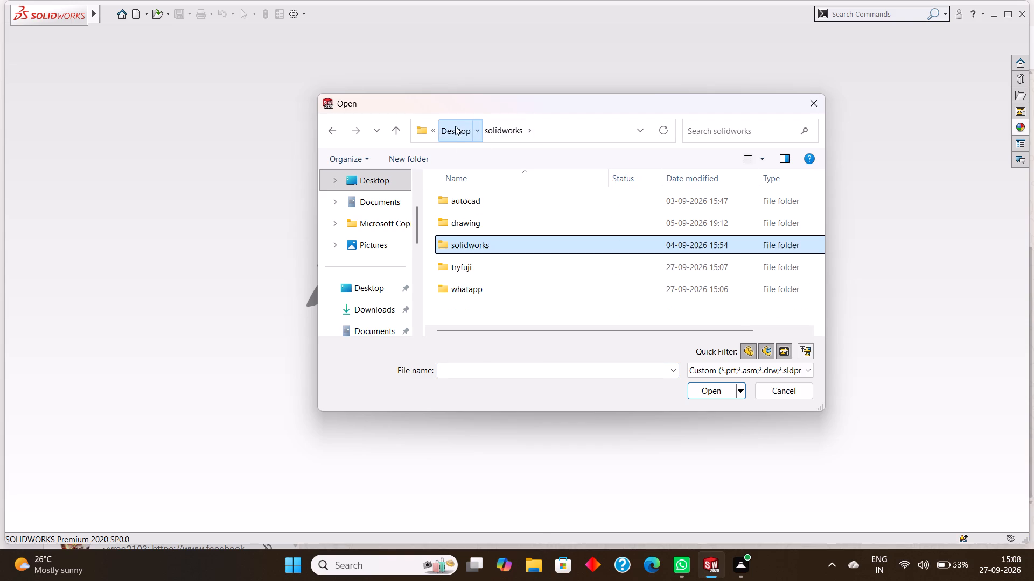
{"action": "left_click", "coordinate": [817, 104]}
Create a new part document.
{"action": "left_click", "coordinate": [148, 13]}
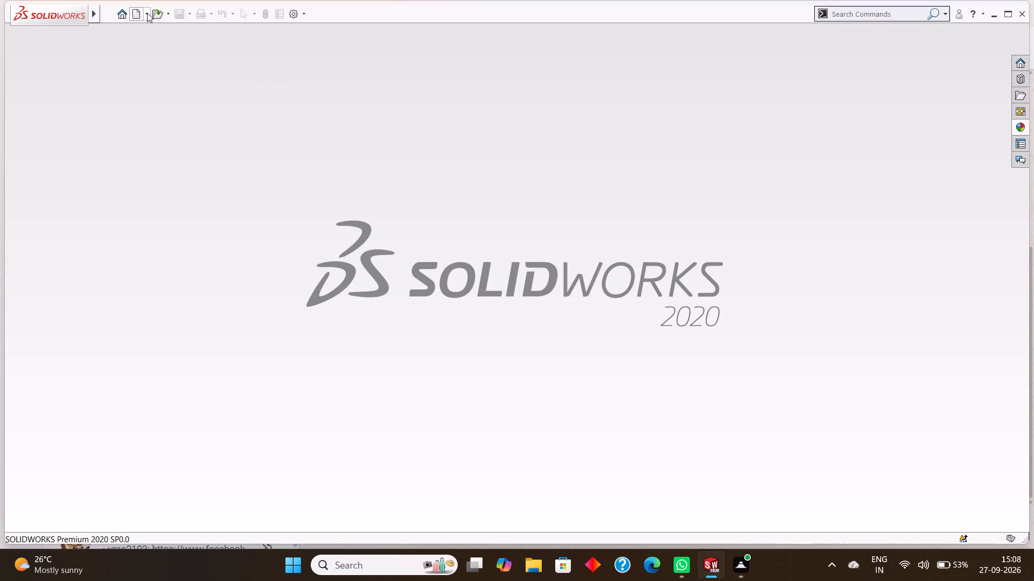
{"action": "left_click", "coordinate": [155, 28]}
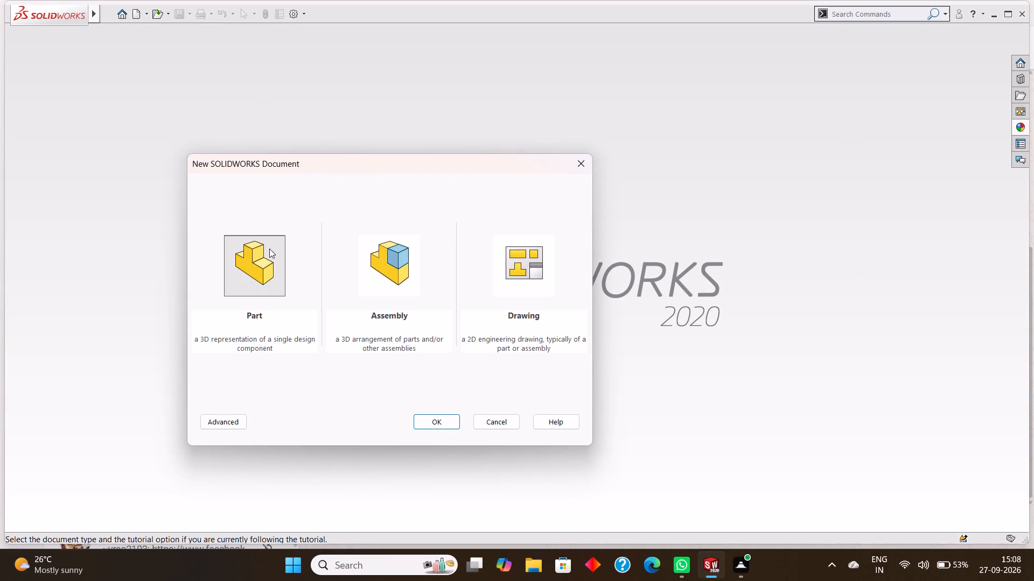
{"action": "left_click", "coordinate": [243, 264]}
{"action": "left_click", "coordinate": [435, 428]}
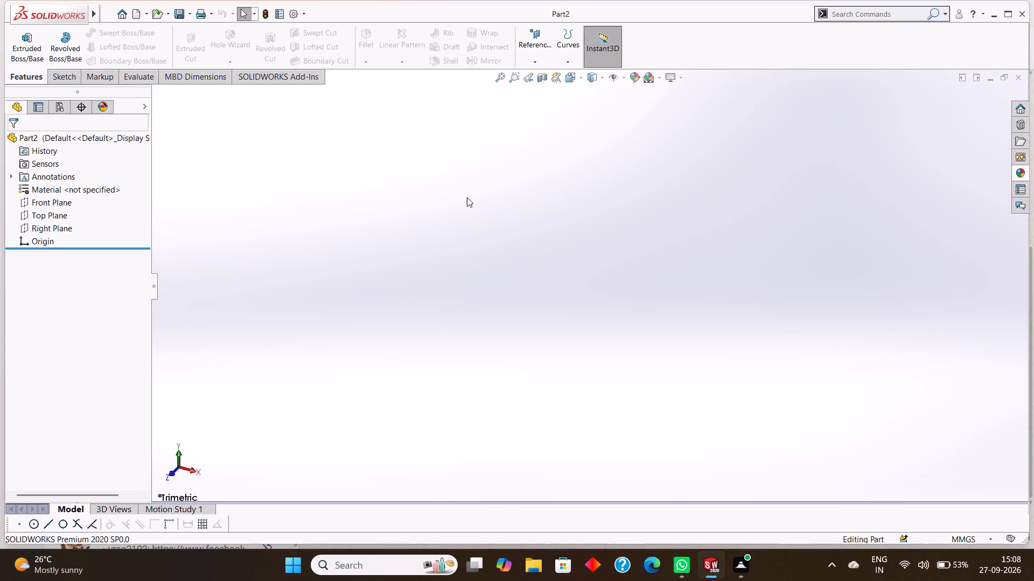
Sketch a closed rectangular profile of lines on the Front Plane, starting at the origin, 120 mm long and 10 mm high.
{"action": "left_click", "coordinate": [53, 203]}
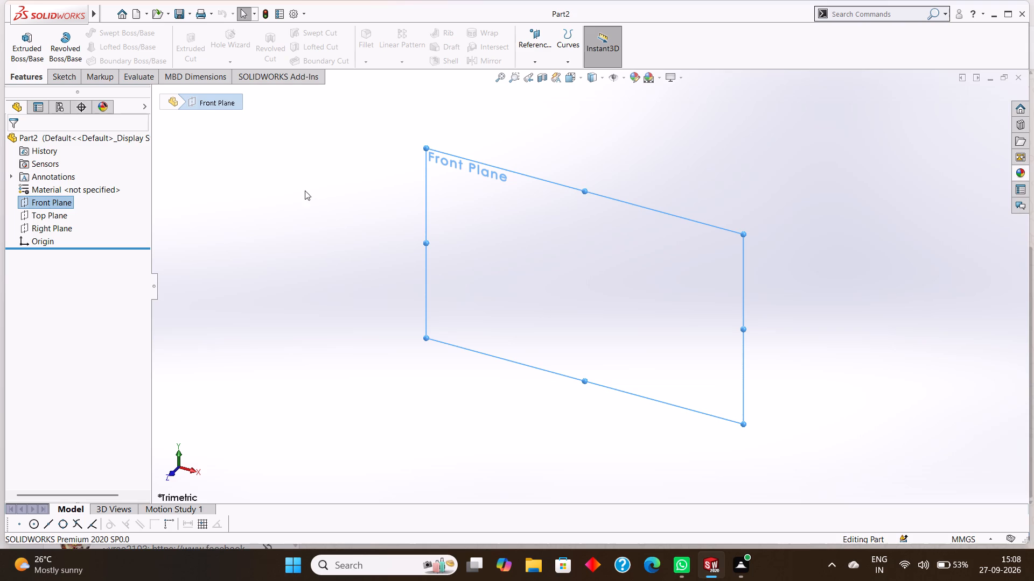
{"action": "left_click", "coordinate": [56, 78]}
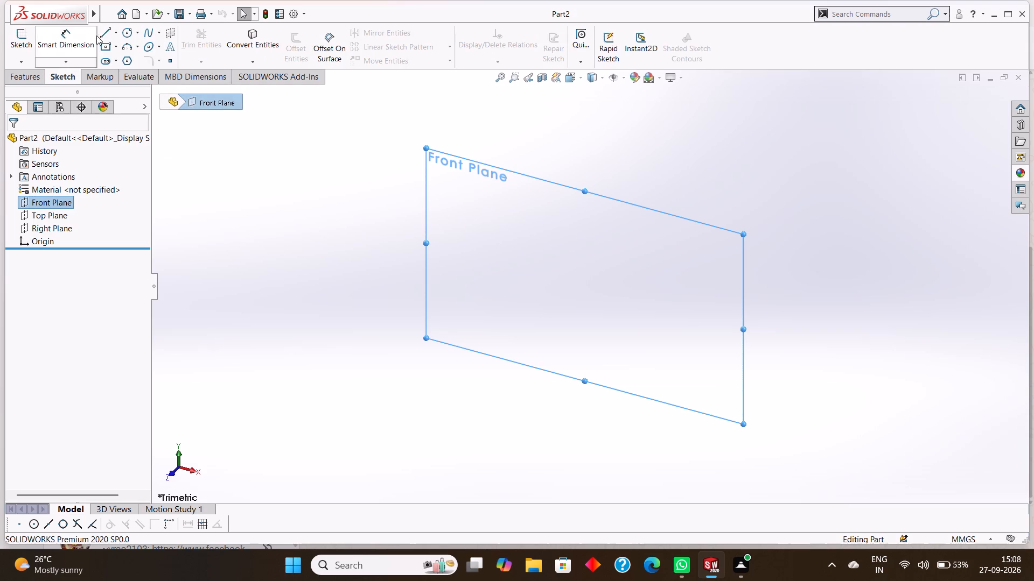
{"action": "left_click", "coordinate": [104, 27]}
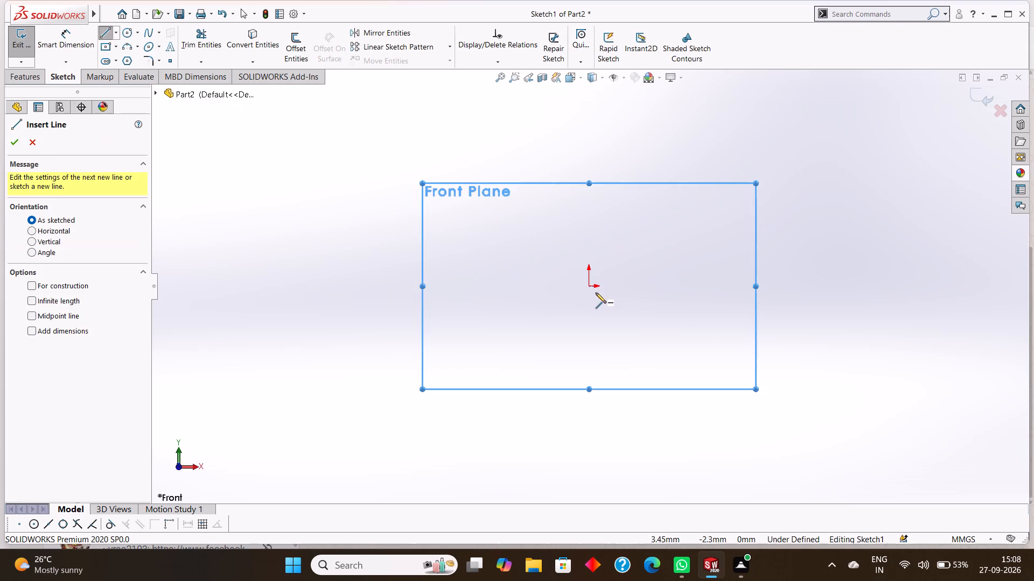
{"action": "left_click", "coordinate": [588, 287]}
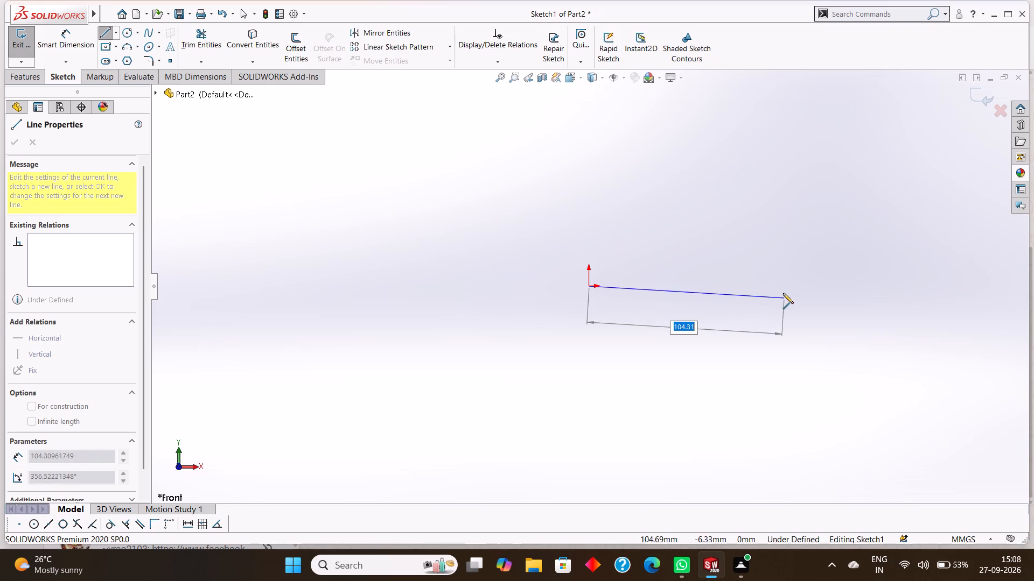
{"action": "type", "text": "120"}
{"action": "key", "text": "Return"}
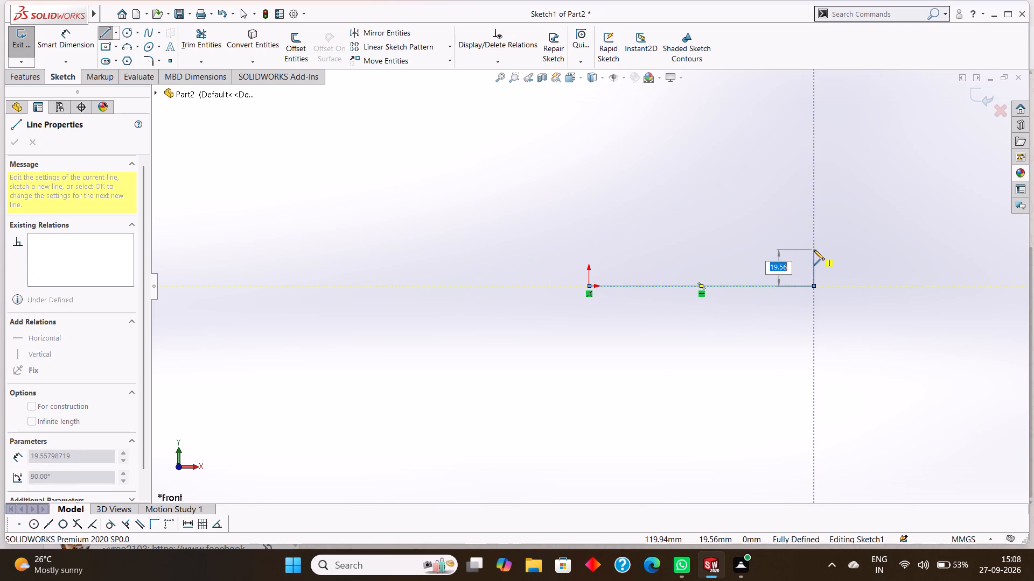
{"action": "type", "text": "10"}
{"action": "key", "text": "Return"}
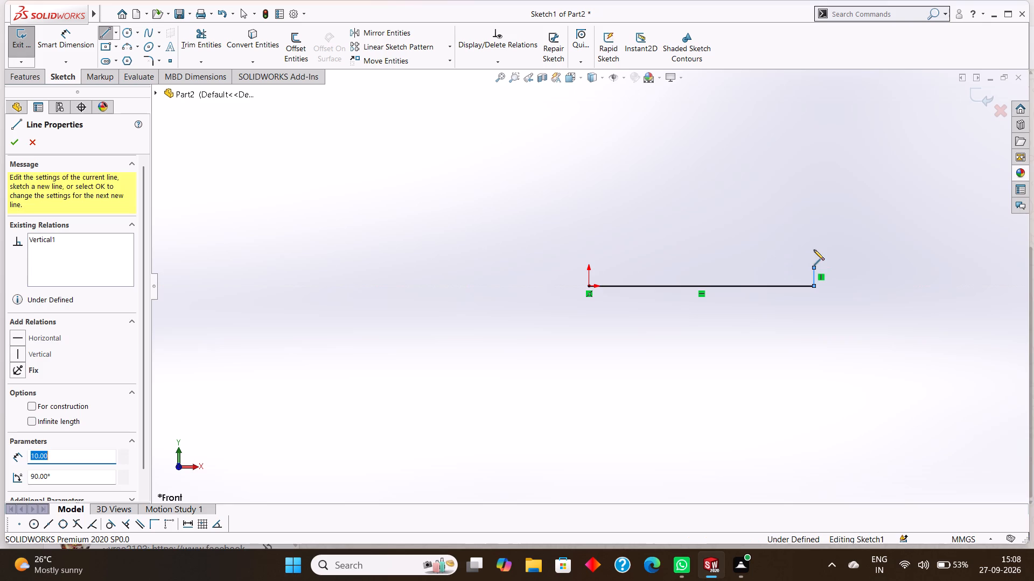
{"action": "left_click", "coordinate": [592, 268]}
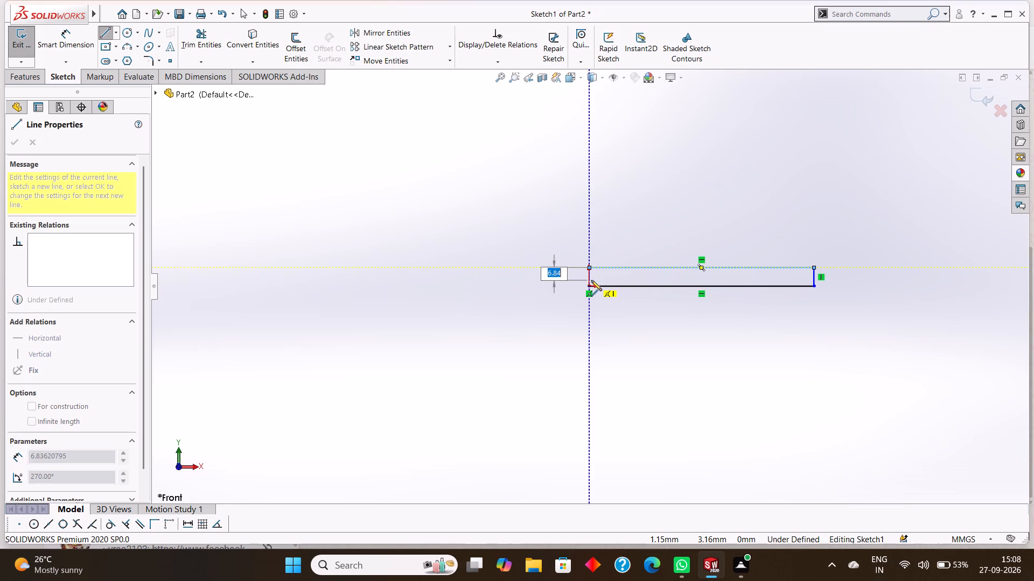
{"action": "left_click", "coordinate": [588, 284]}
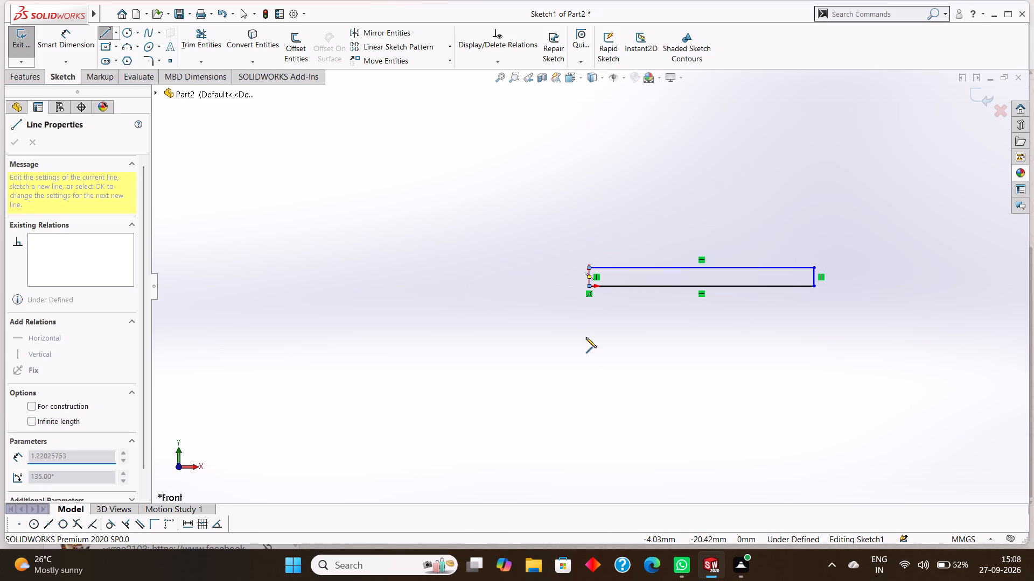
{"action": "right_click", "coordinate": [583, 339]}
{"action": "left_click", "coordinate": [613, 349]}
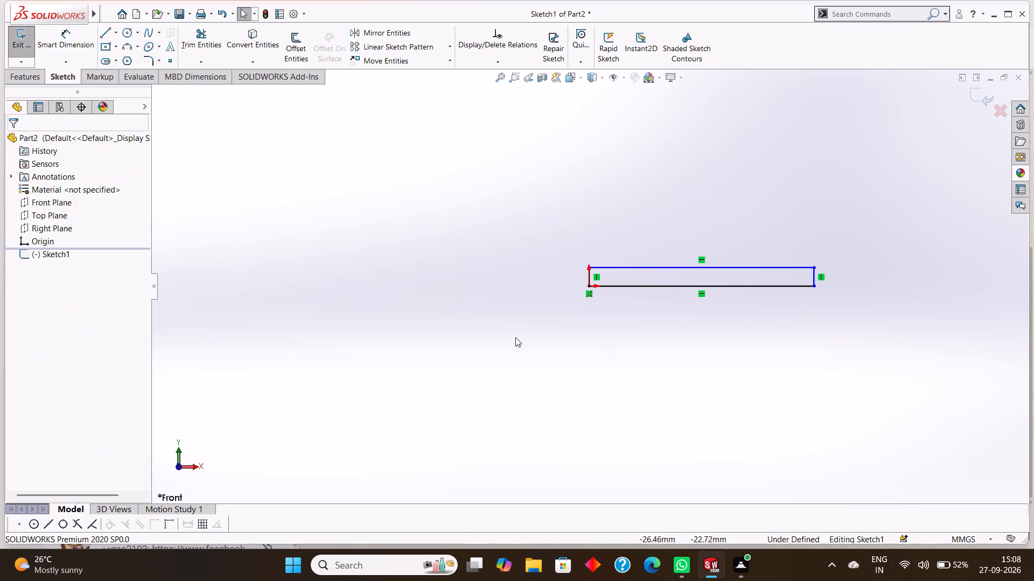
Extrude the rectangular profile with a blind depth of 50 mm.
{"action": "left_click", "coordinate": [29, 73]}
{"action": "left_click", "coordinate": [25, 49]}
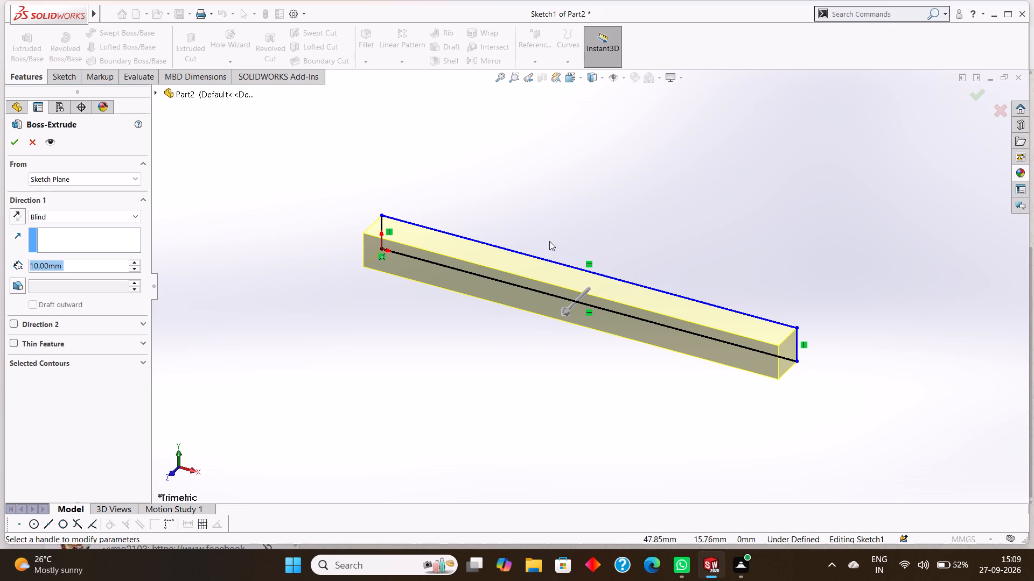
{"action": "type", "text": "50"}
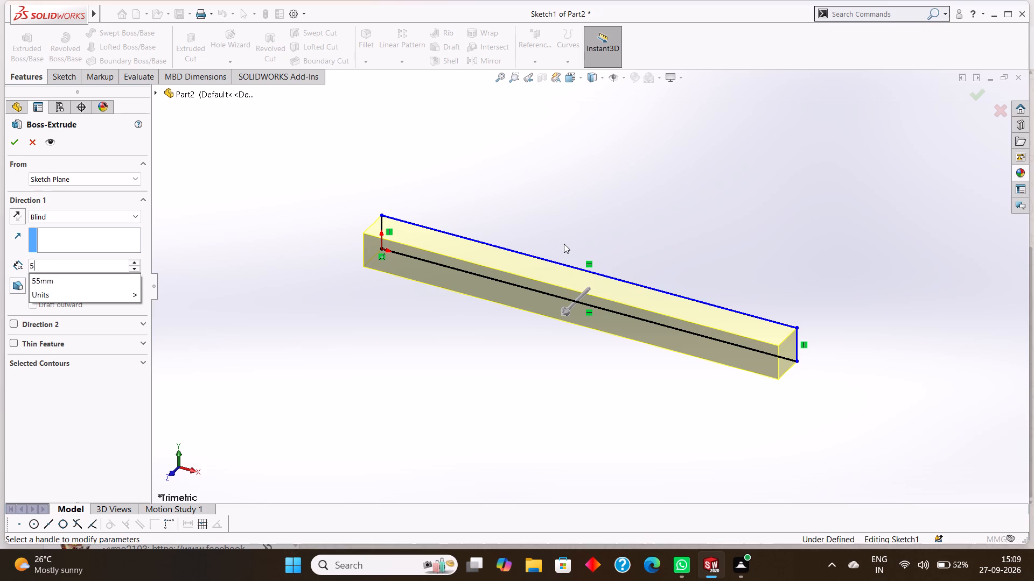
{"action": "key", "text": "Return"}
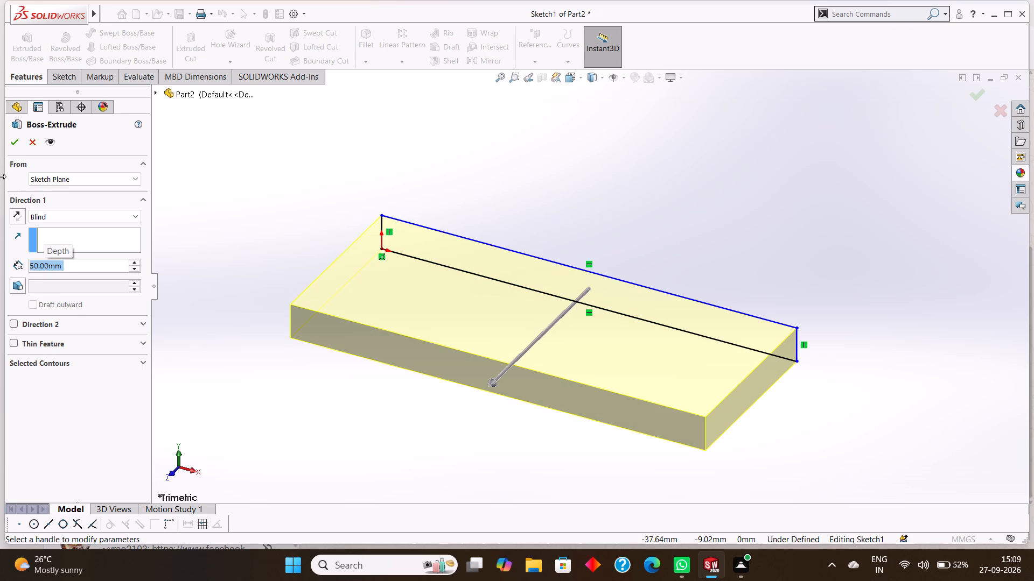
{"action": "left_click", "coordinate": [8, 145]}
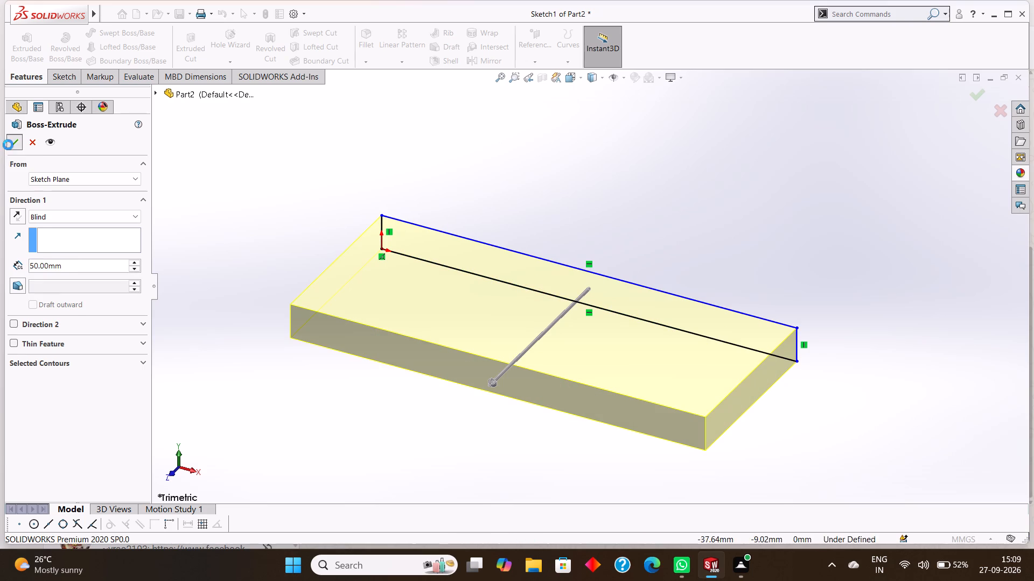
{"action": "left_click", "coordinate": [571, 180]}
Start a sketch on the plate's top face and draw a circle of 5 mm radius near the origin corner.
{"action": "scroll", "coordinate": [595, 193], "scroll_direction": "up", "scroll_amount": 3}
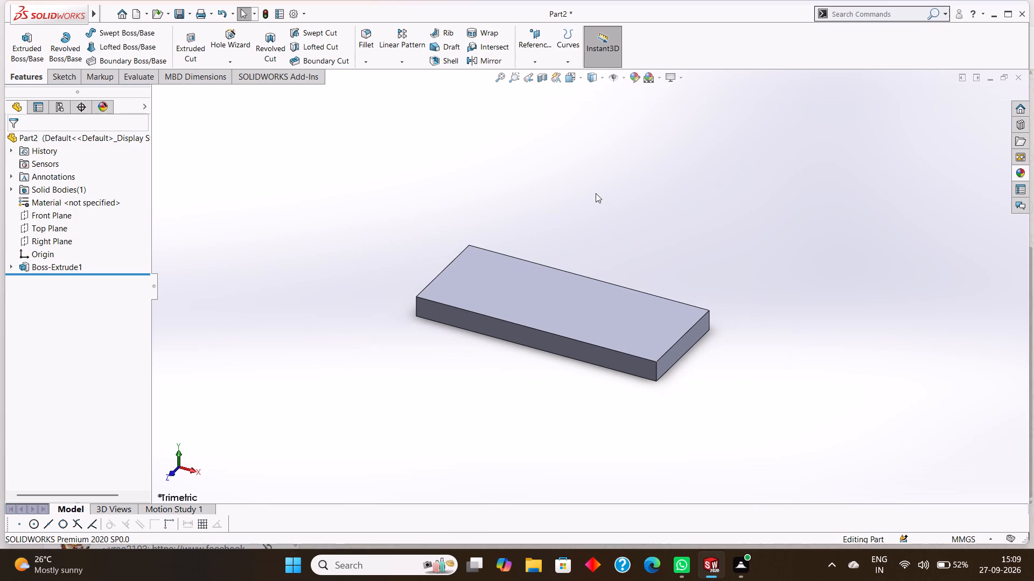
{"action": "left_click", "coordinate": [533, 280]}
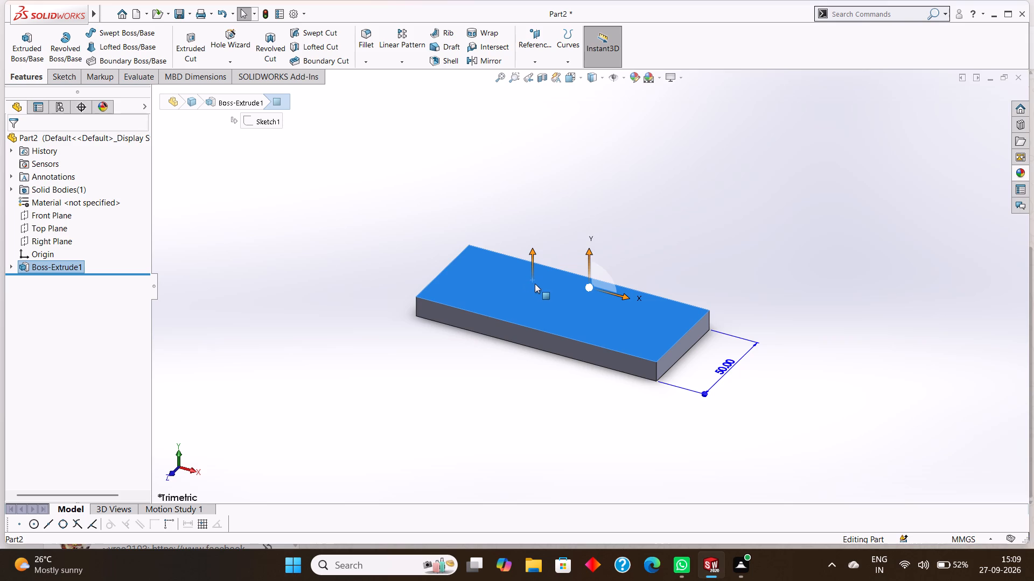
{"action": "key", "text": "ctrl+8"}
{"action": "right_click", "coordinate": [564, 290]}
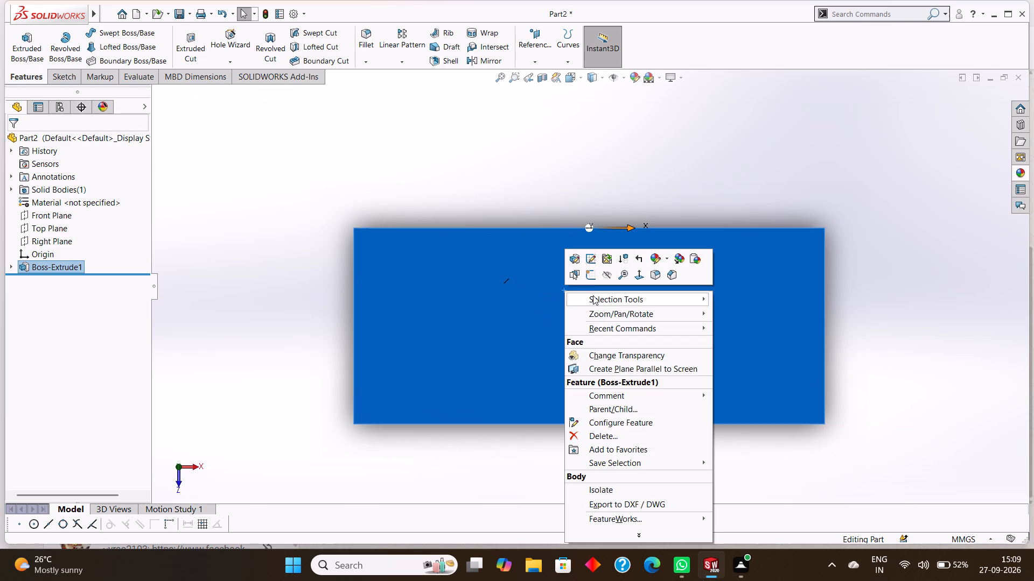
{"action": "left_click", "coordinate": [592, 272]}
{"action": "key", "text": "Escape"}
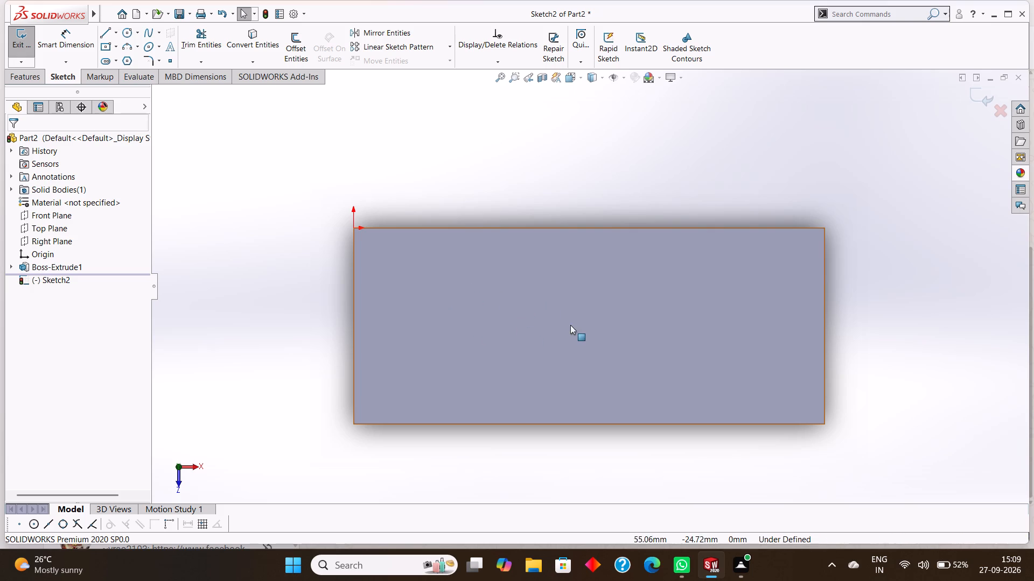
{"action": "left_click", "coordinate": [123, 32]}
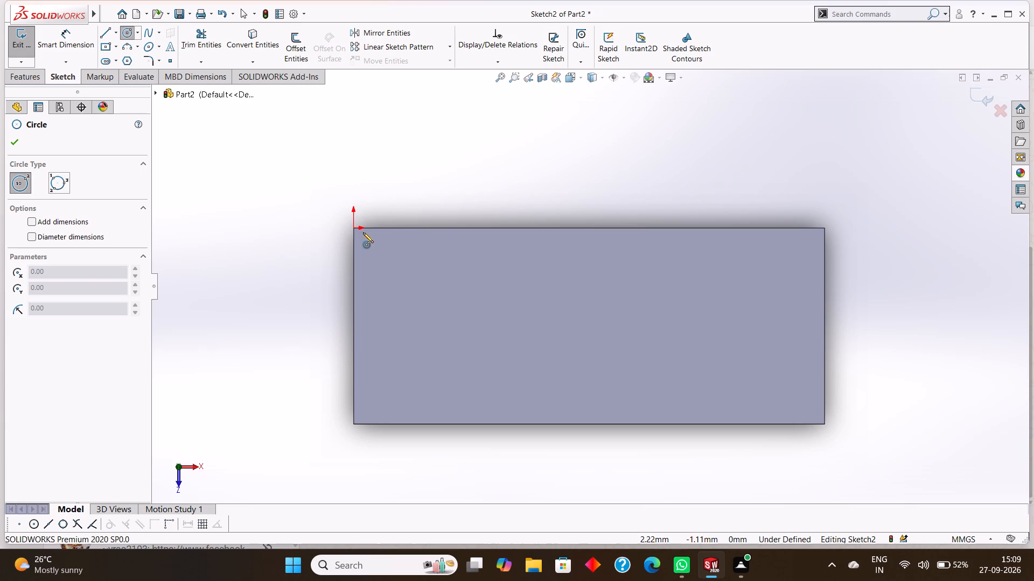
{"action": "left_click", "coordinate": [385, 249]}
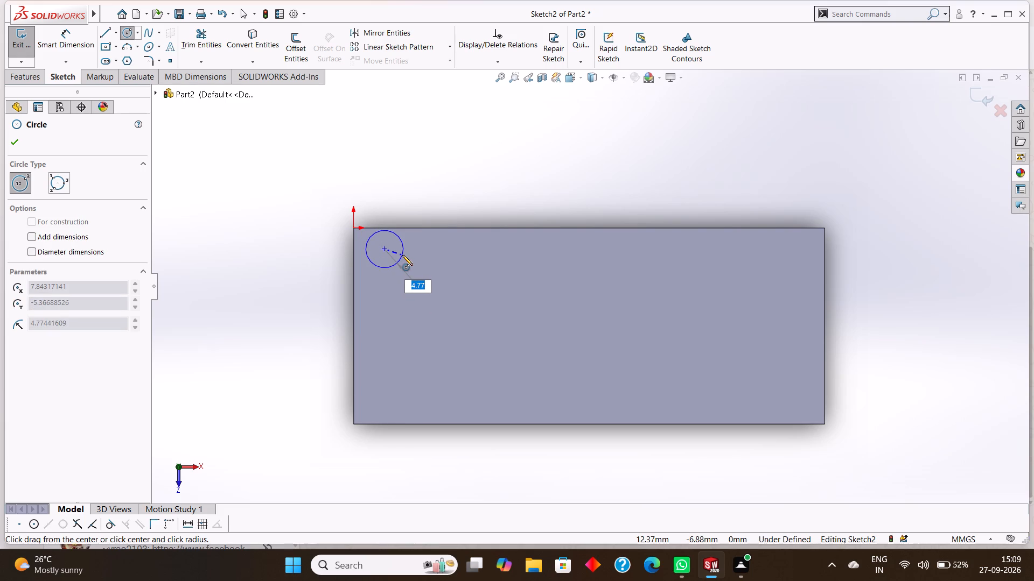
{"action": "key", "text": "5"}
{"action": "key", "text": "Return"}
Sketch circles near the other three corners, aligned with the first, with radii of about 5.3, 4.8 and 7.2 mm.
{"action": "scroll", "coordinate": [405, 257], "scroll_direction": "down", "scroll_amount": 2}
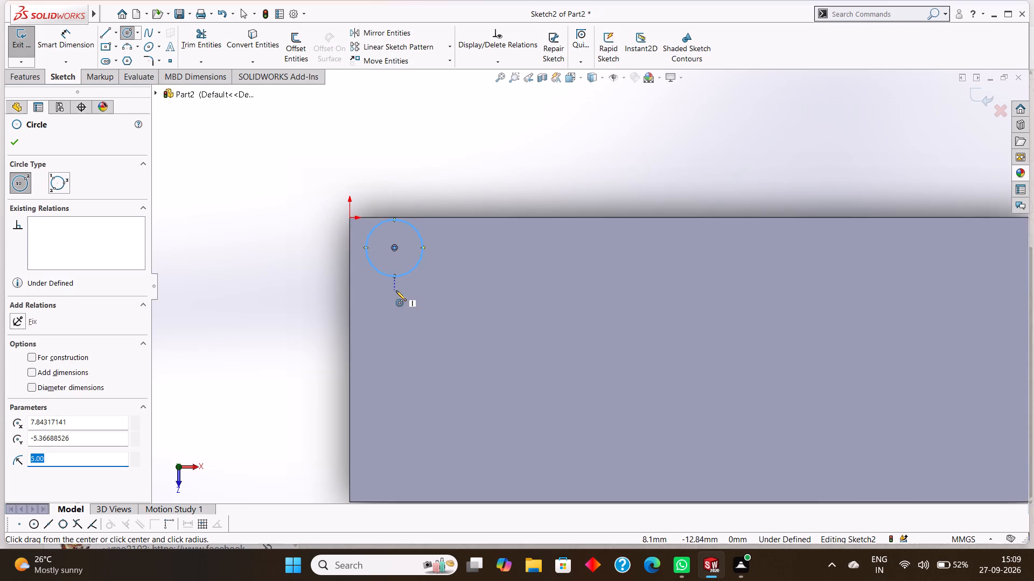
{"action": "scroll", "coordinate": [396, 290], "scroll_direction": "up", "scroll_amount": 3}
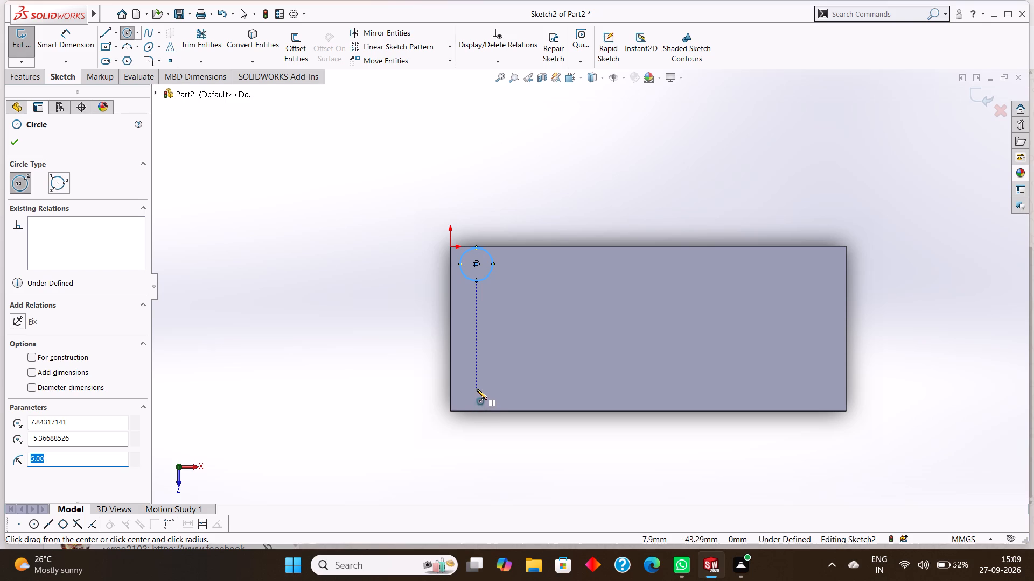
{"action": "left_click", "coordinate": [477, 389]}
{"action": "left_click", "coordinate": [491, 399]}
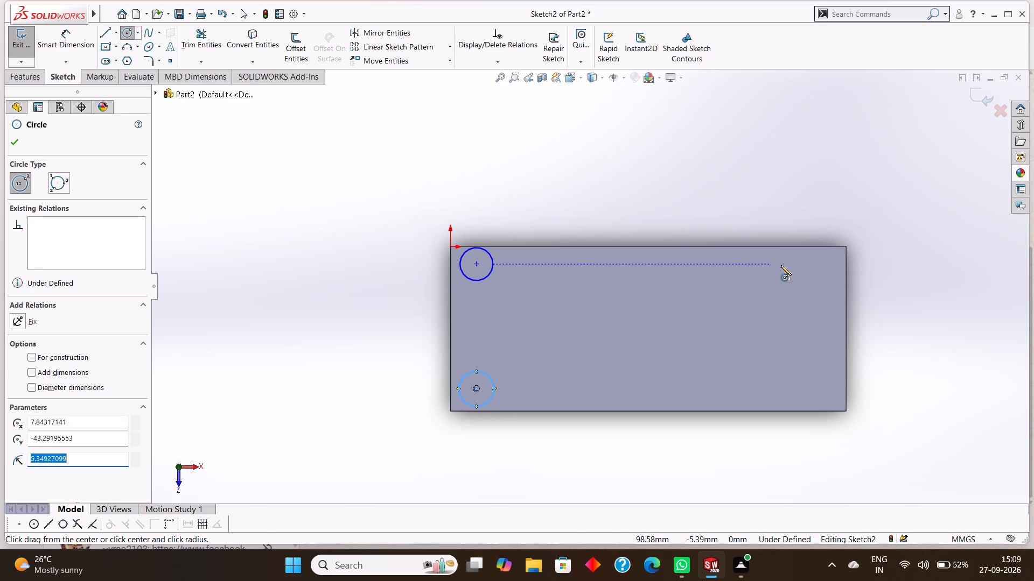
{"action": "left_click", "coordinate": [812, 264]}
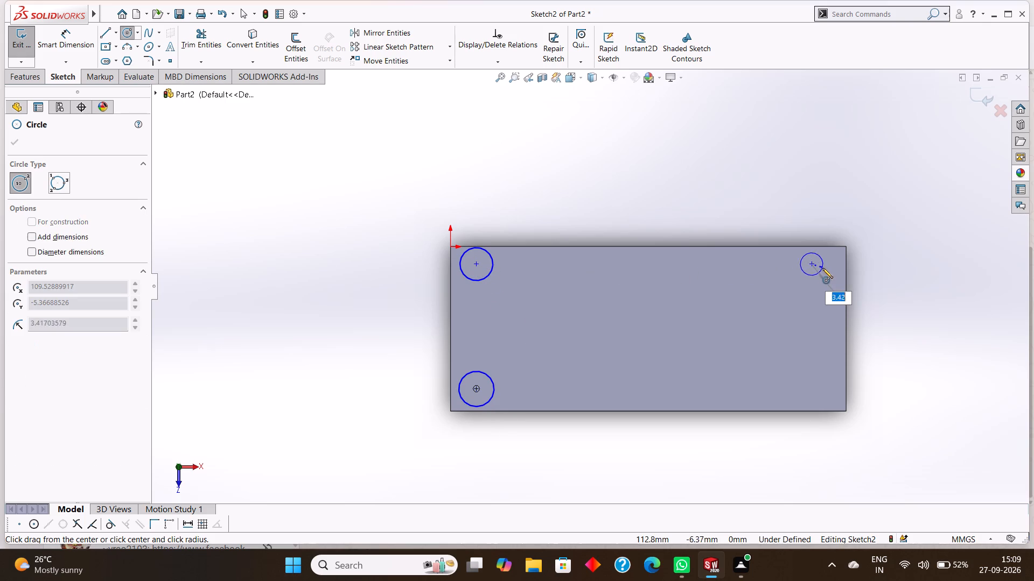
{"action": "left_click", "coordinate": [826, 272]}
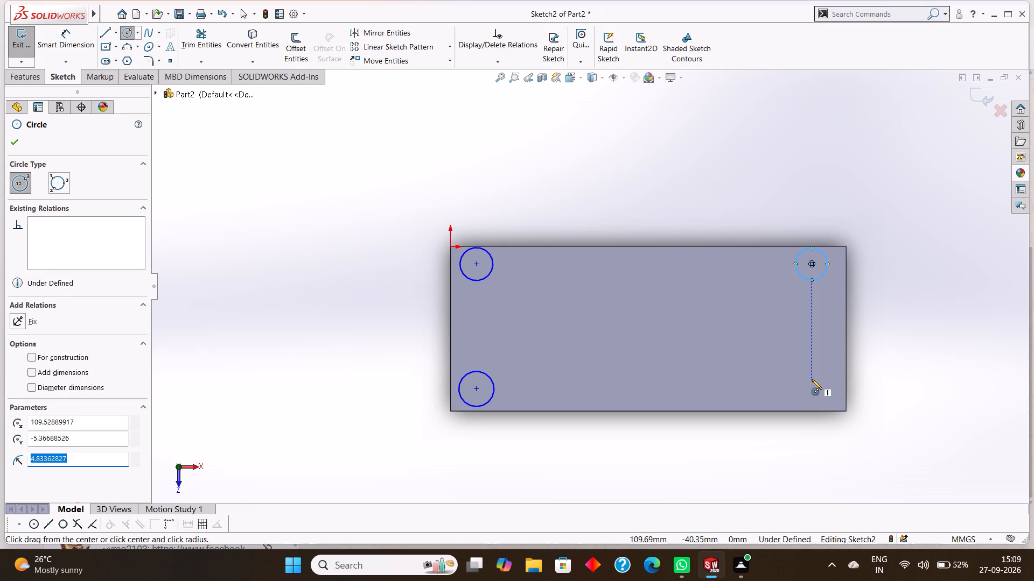
{"action": "left_click", "coordinate": [812, 387]}
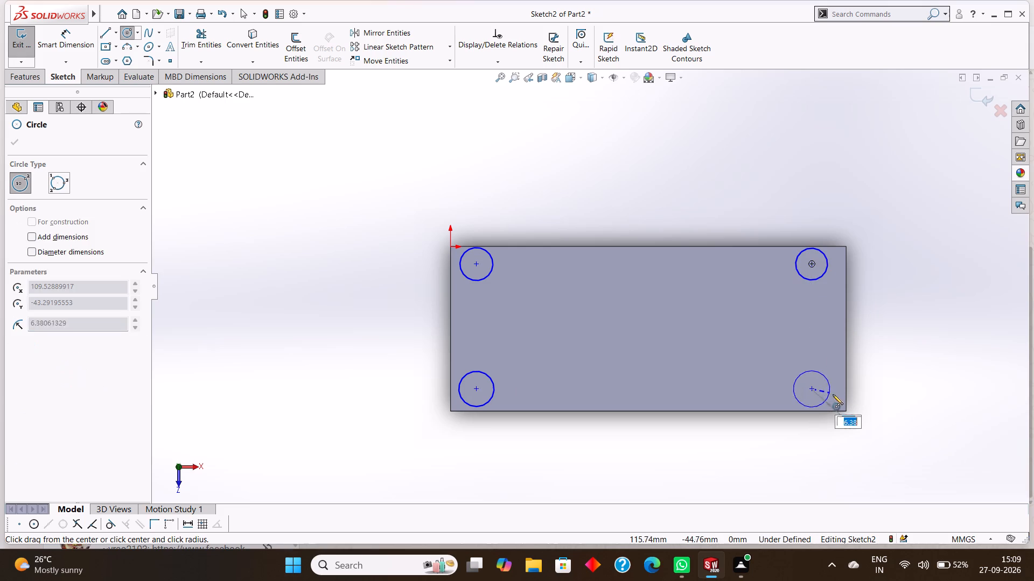
{"action": "left_click", "coordinate": [833, 399]}
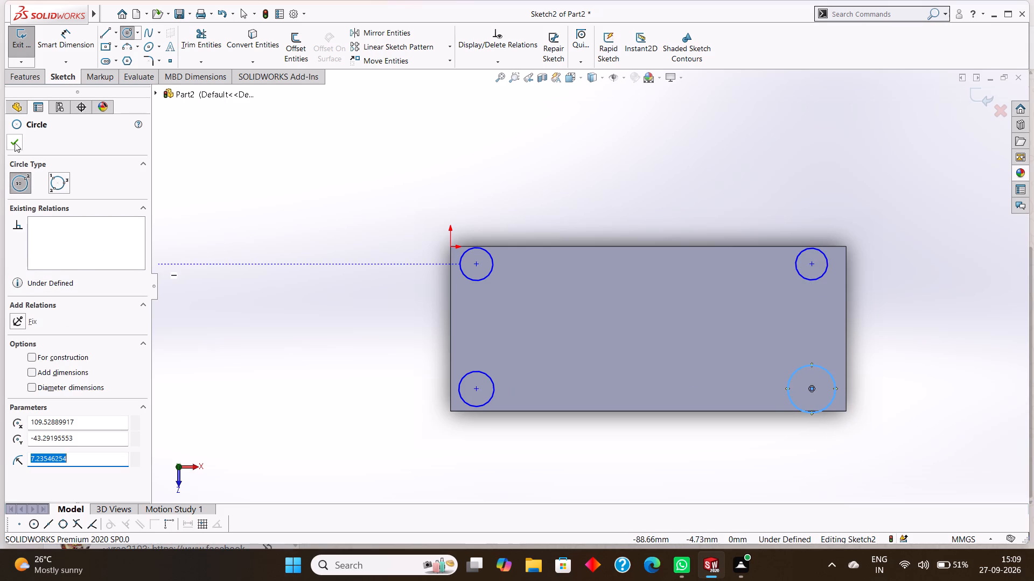
{"action": "left_click", "coordinate": [15, 141]}
Dimension the two circles along the plate's origin-side long edge with a diameter of 10 mm each.
{"action": "left_click", "coordinate": [51, 35]}
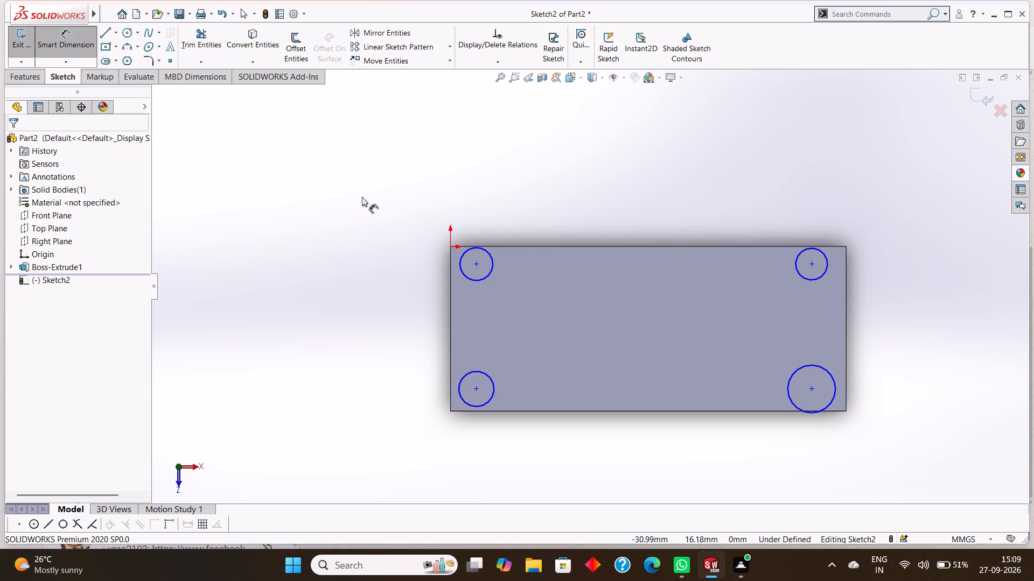
{"action": "left_click", "coordinate": [464, 273]}
{"action": "left_click", "coordinate": [410, 274]}
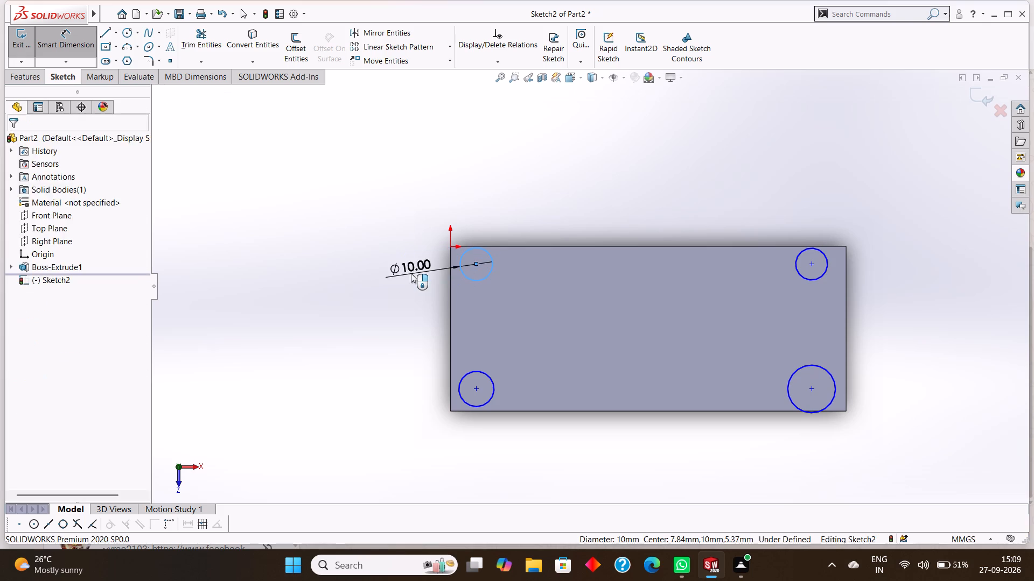
{"action": "left_click", "coordinate": [366, 256]}
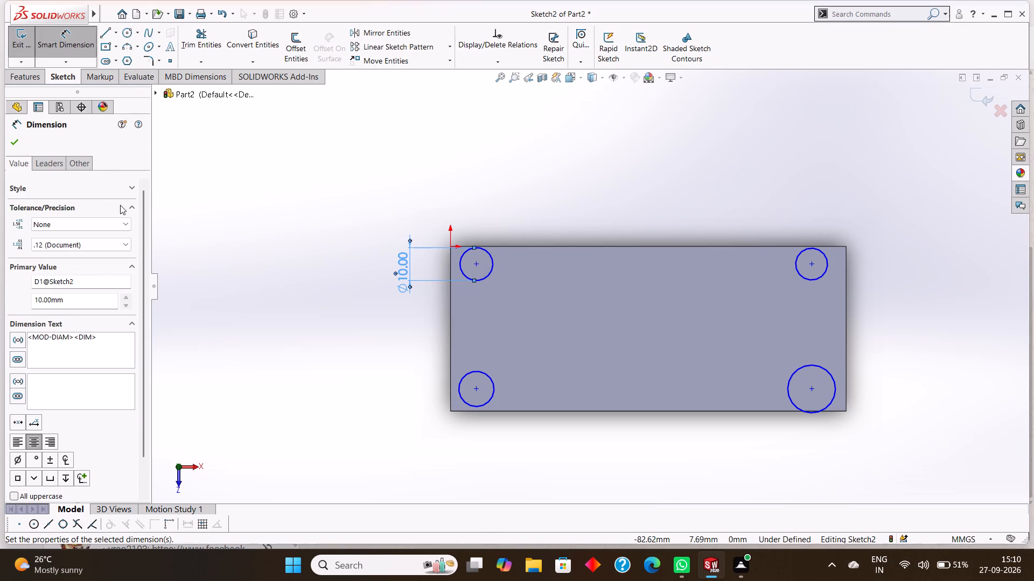
{"action": "left_click", "coordinate": [821, 276]}
{"action": "left_click", "coordinate": [891, 273]}
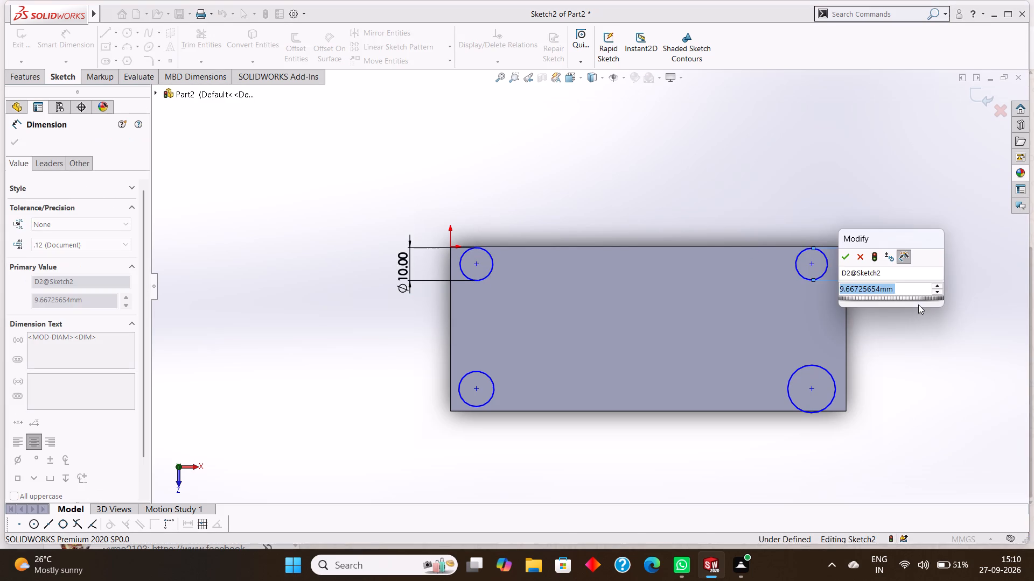
{"action": "type", "text": "10"}
{"action": "key", "text": "Return"}
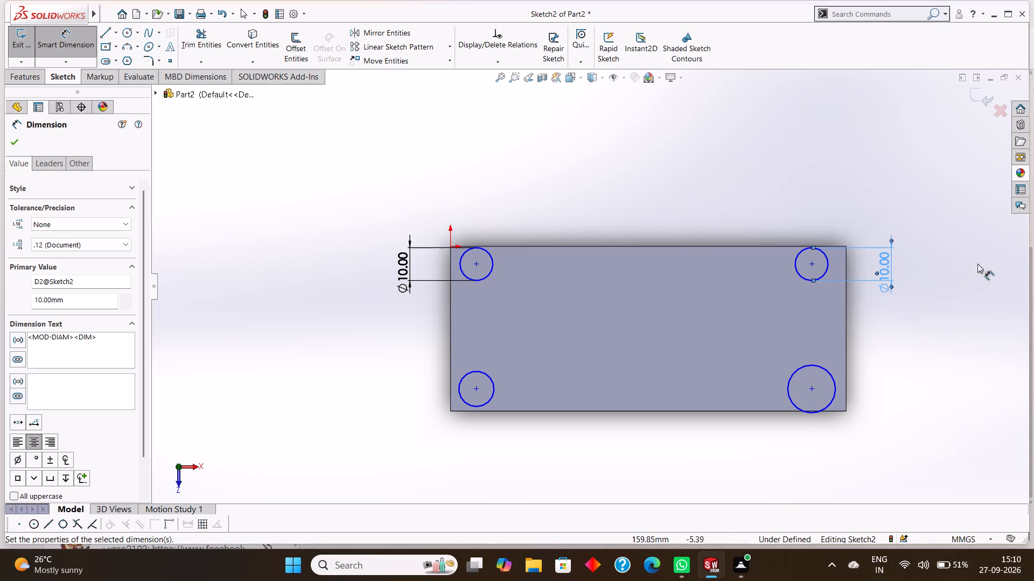
Dimension the two circles along the long edge opposite the origin with a diameter of 10 mm each.
{"action": "left_click", "coordinate": [823, 368]}
{"action": "left_click", "coordinate": [899, 379]}
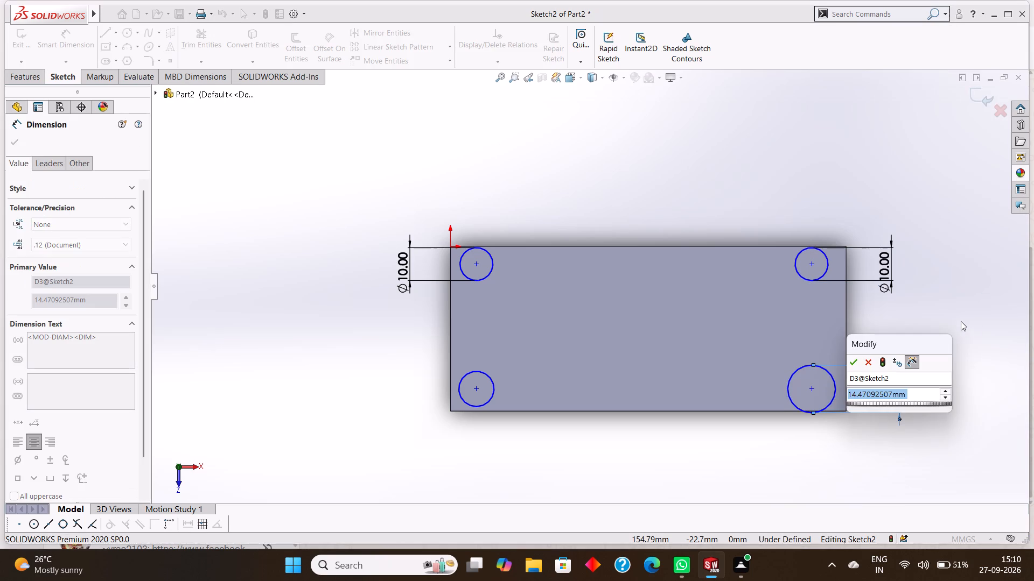
{"action": "type", "text": "10"}
{"action": "key", "text": "Return"}
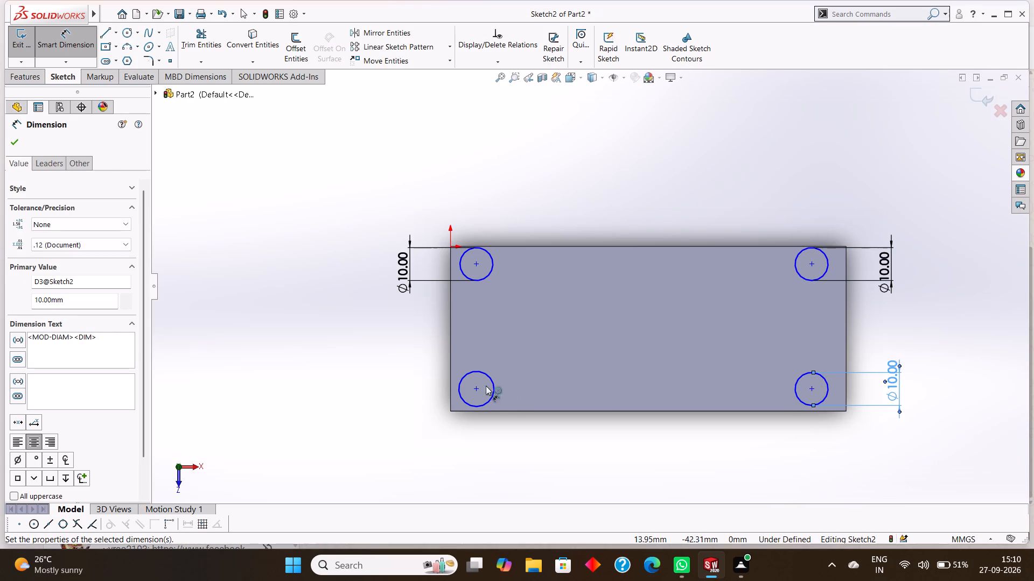
{"action": "left_click", "coordinate": [470, 375]}
{"action": "left_click", "coordinate": [425, 371]}
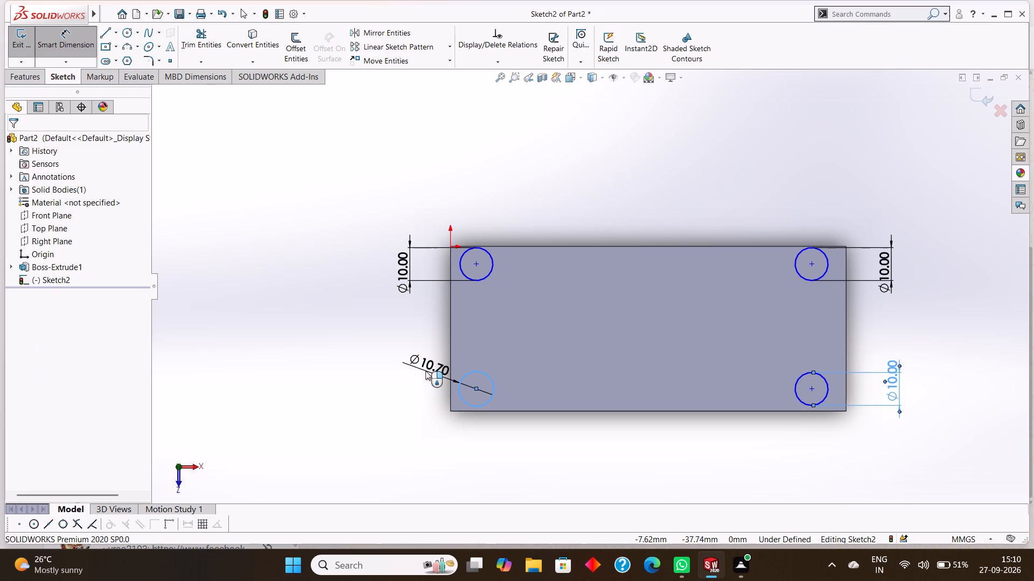
{"action": "type", "text": "10"}
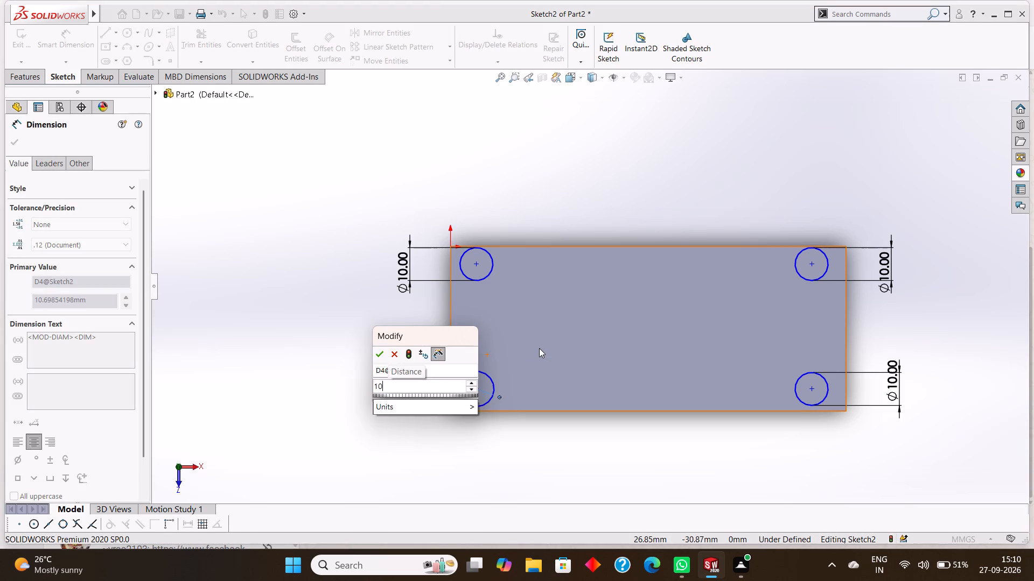
{"action": "key", "text": "Return"}
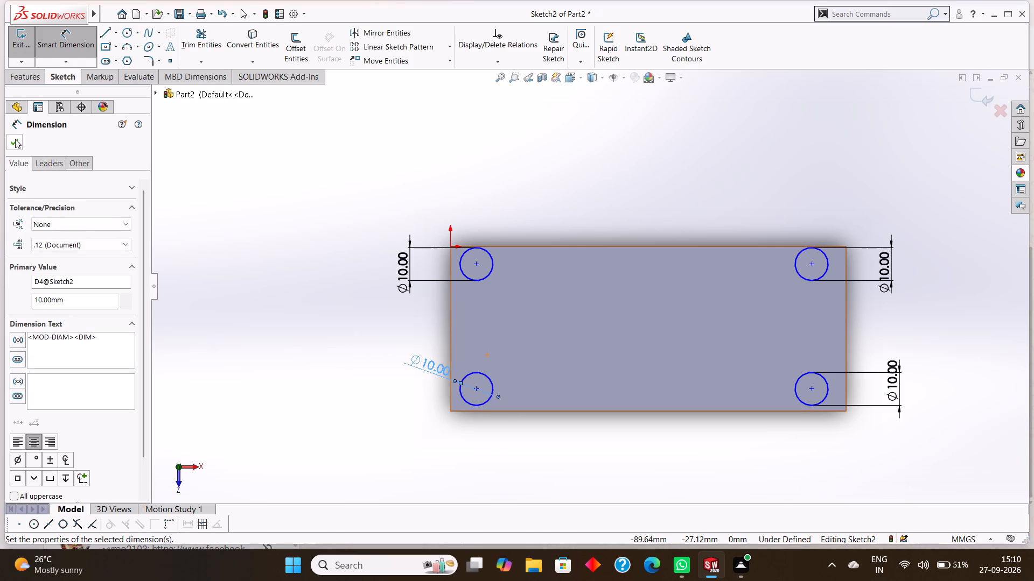
{"action": "left_click", "coordinate": [15, 138]}
Dimension the centre of the origin-corner circle 10 mm from the plate's adjacent long edge.
{"action": "left_click", "coordinate": [76, 31]}
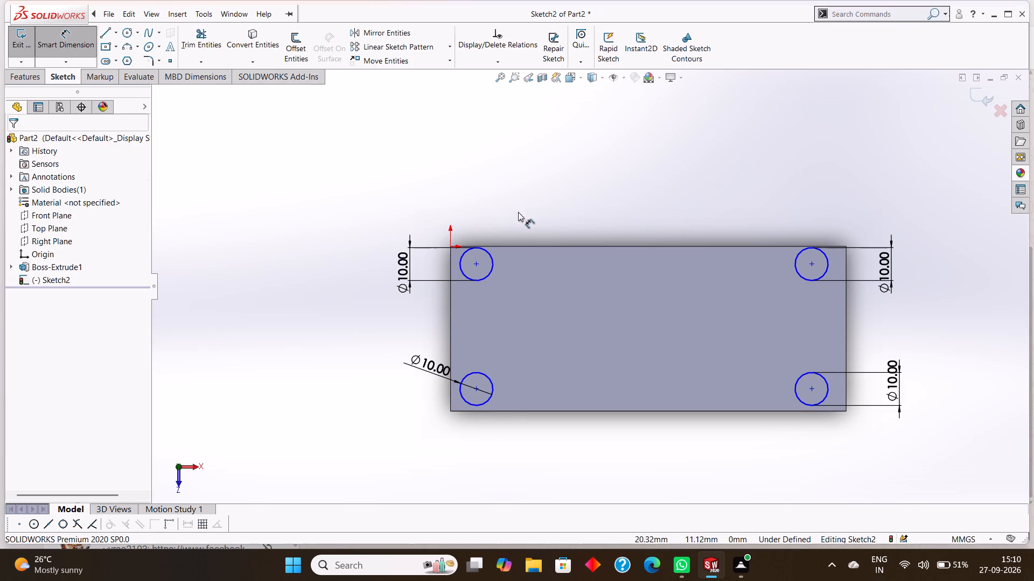
{"action": "left_click", "coordinate": [508, 246]}
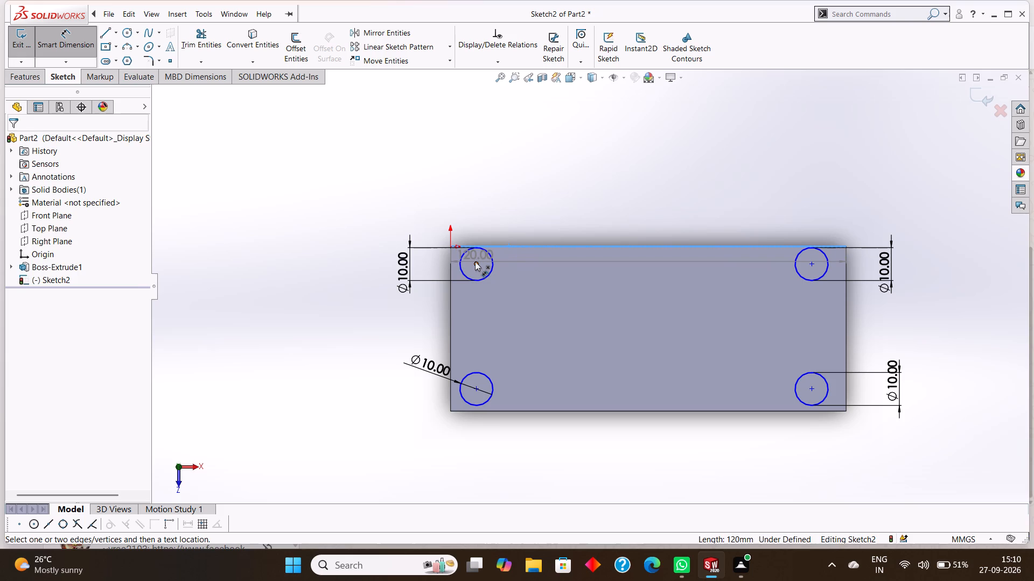
{"action": "left_click", "coordinate": [475, 261]}
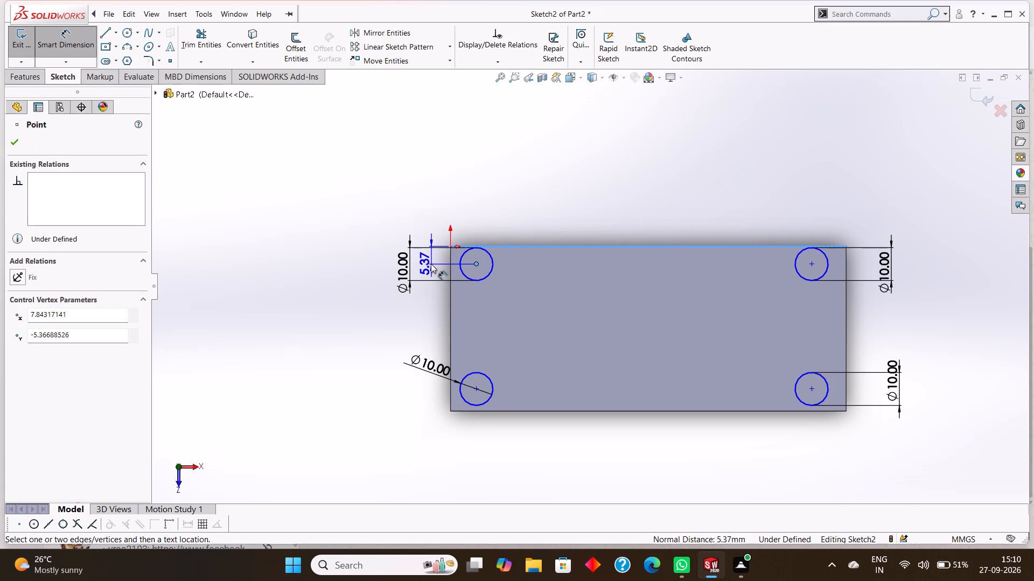
{"action": "left_click", "coordinate": [431, 264]}
{"action": "type", "text": "10"}
{"action": "key", "text": "Return"}
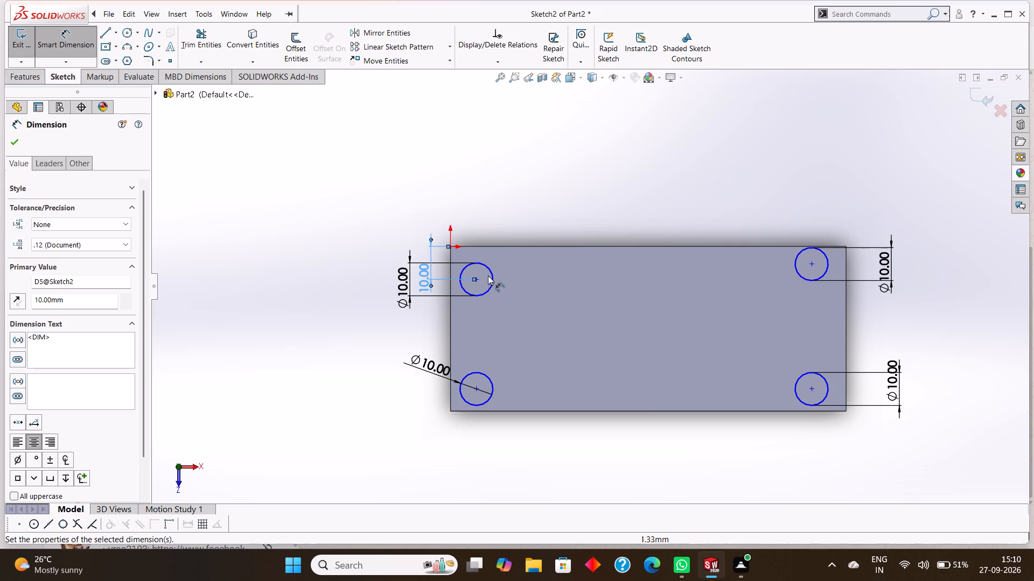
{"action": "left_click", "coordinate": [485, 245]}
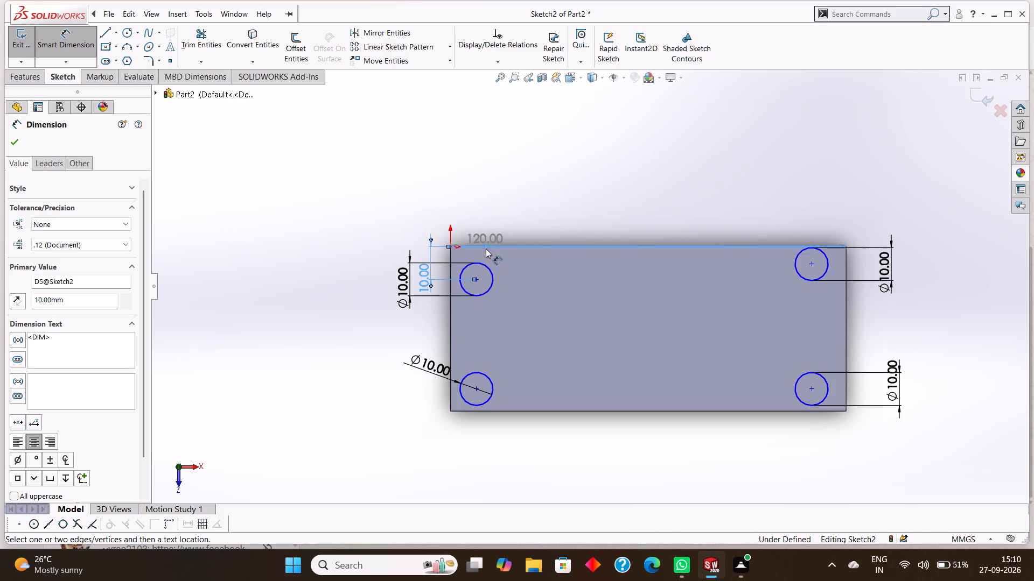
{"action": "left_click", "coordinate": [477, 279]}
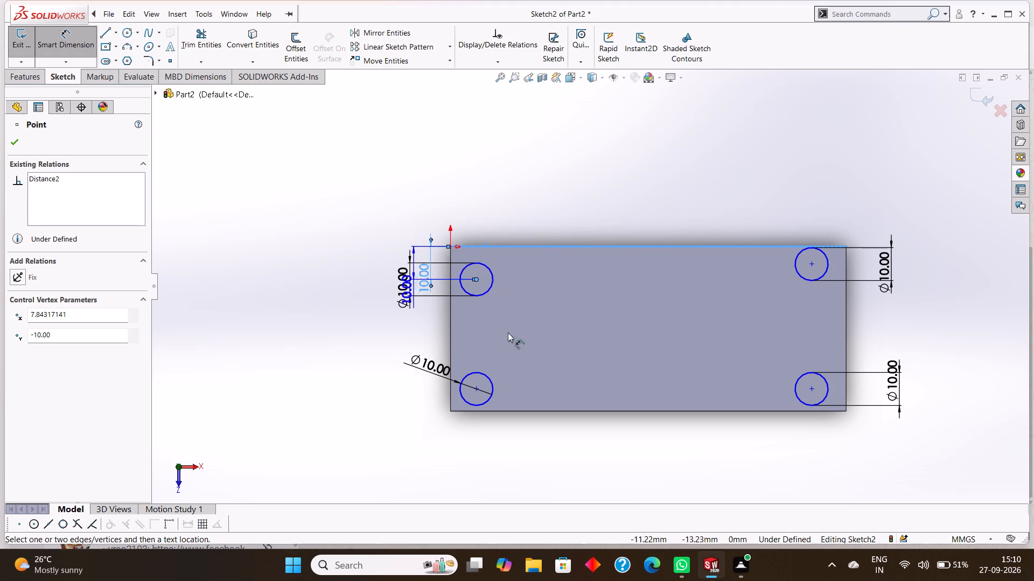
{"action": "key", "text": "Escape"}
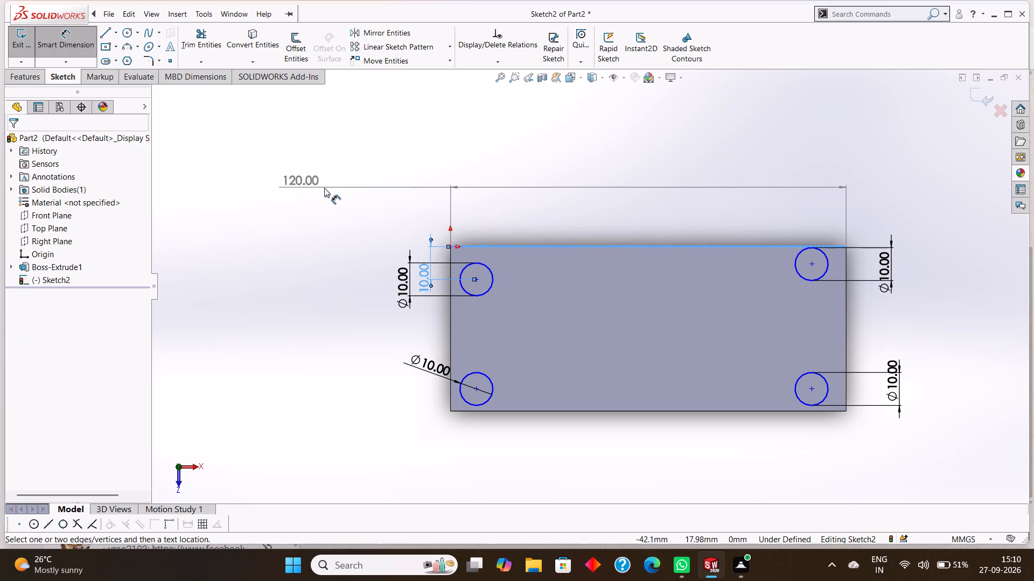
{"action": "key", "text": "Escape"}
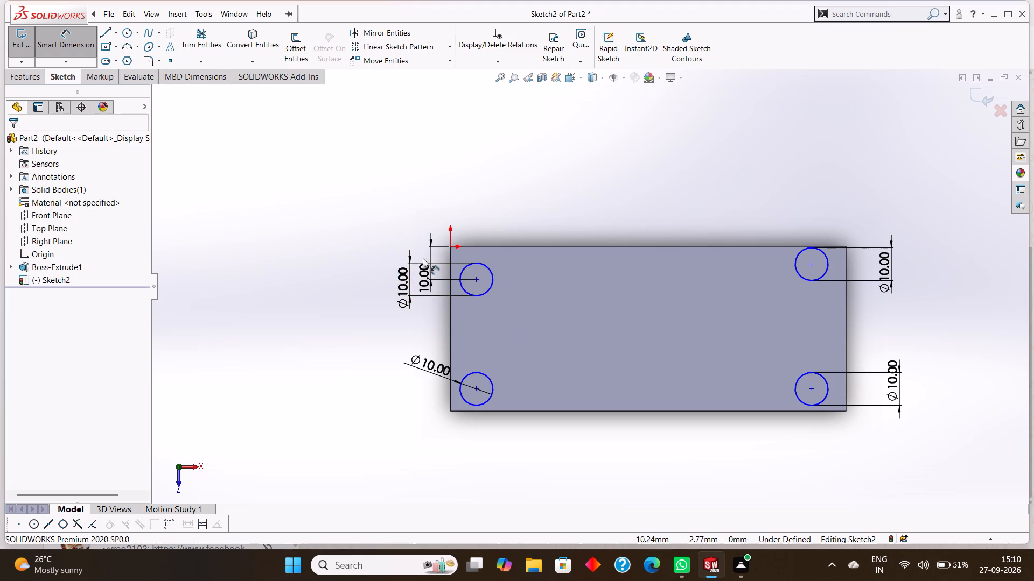
Dimension the centre of the origin-corner circle 10 mm from the plate's adjacent short edge.
{"action": "left_click", "coordinate": [450, 255]}
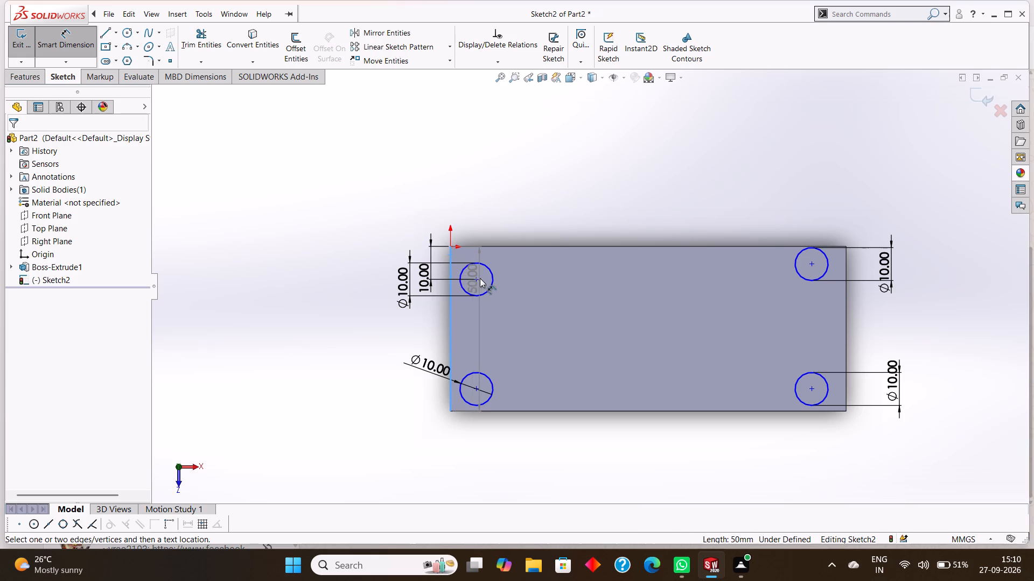
{"action": "left_click", "coordinate": [478, 278]}
{"action": "left_click", "coordinate": [479, 206]}
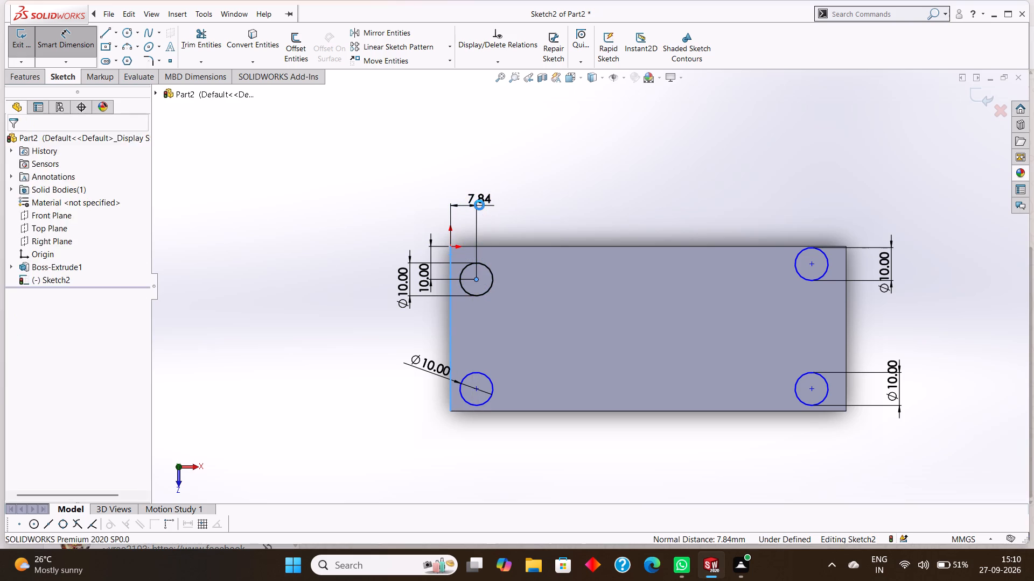
{"action": "type", "text": "10"}
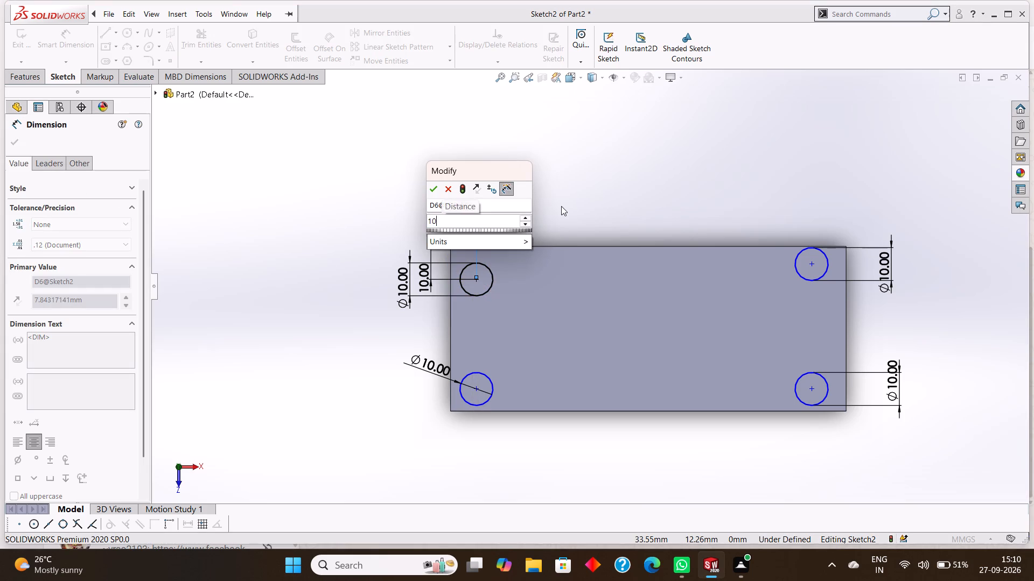
{"action": "key", "text": "Return"}
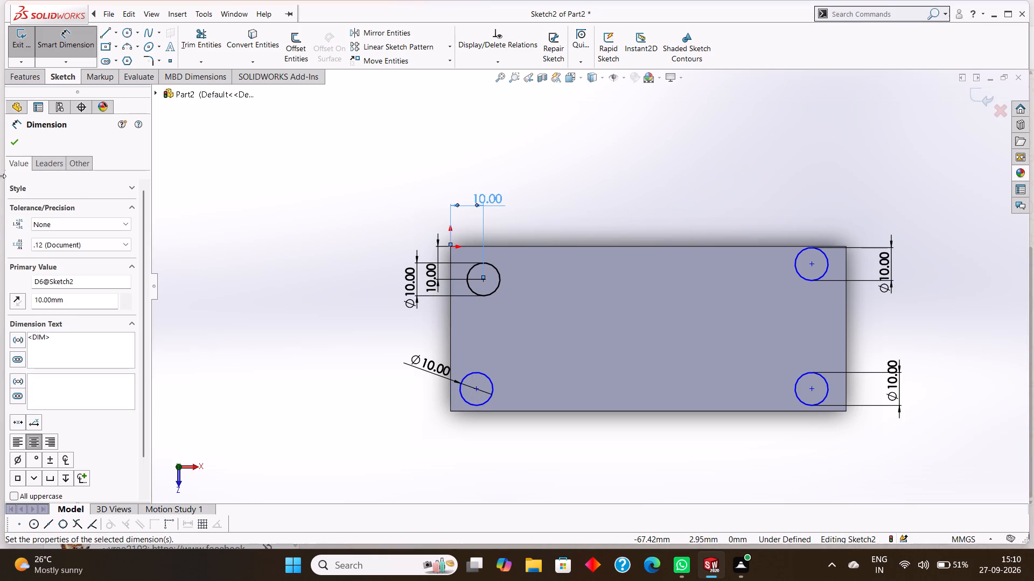
{"action": "left_click", "coordinate": [15, 141]}
Locate the other circle along the origin-side long edge with its centre 10 mm from that edge and 10 mm from the far short edge.
{"action": "left_click", "coordinate": [66, 38]}
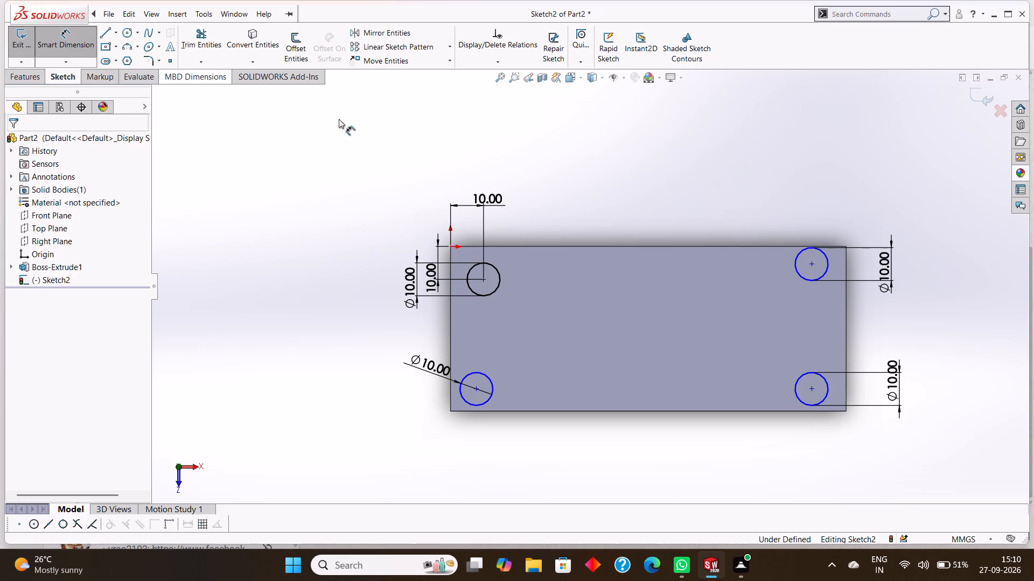
{"action": "left_click", "coordinate": [798, 248]}
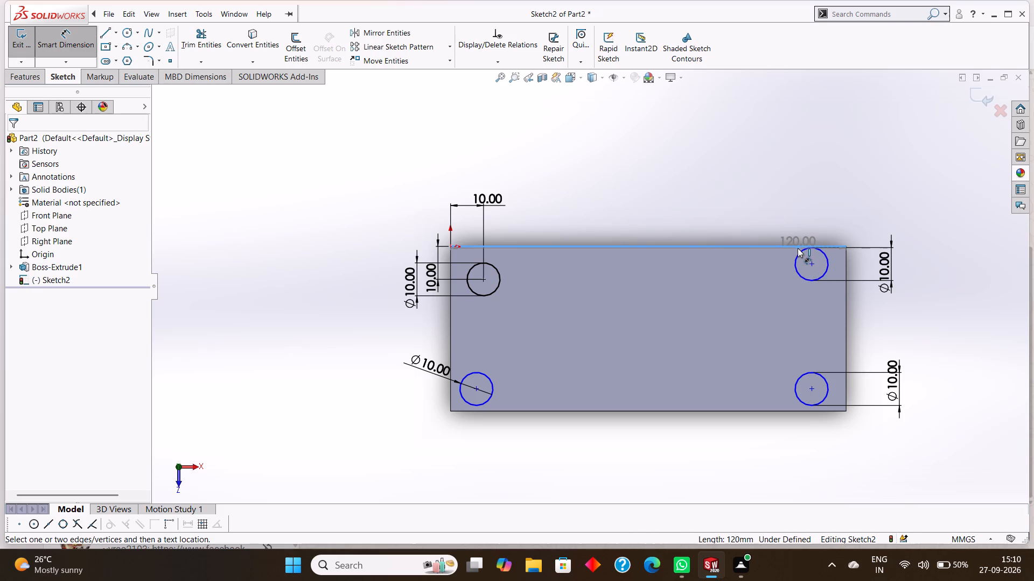
{"action": "left_click", "coordinate": [811, 262]}
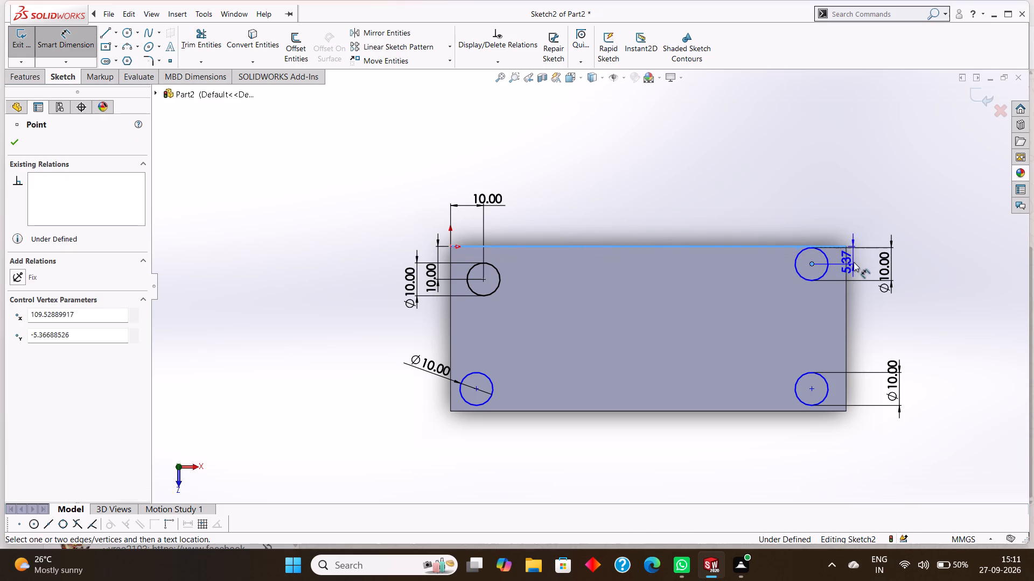
{"action": "left_click", "coordinate": [914, 259]}
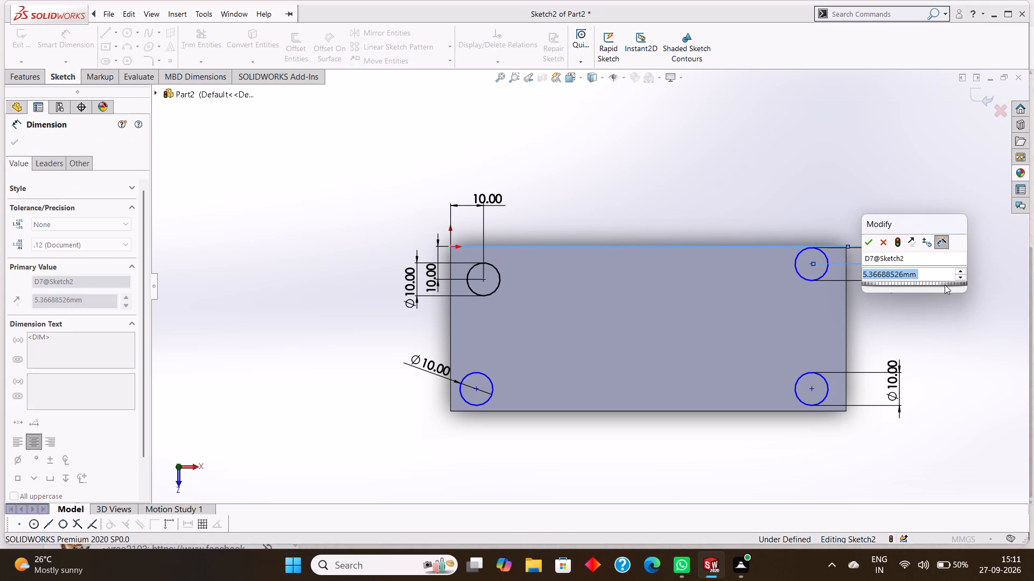
{"action": "type", "text": "10"}
{"action": "key", "text": "Return"}
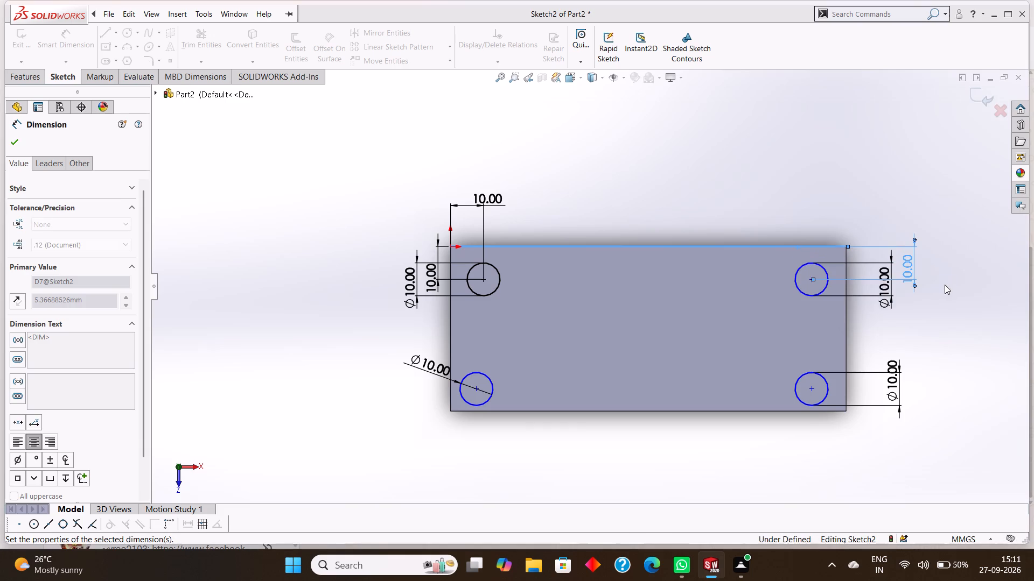
{"action": "left_click", "coordinate": [848, 310]}
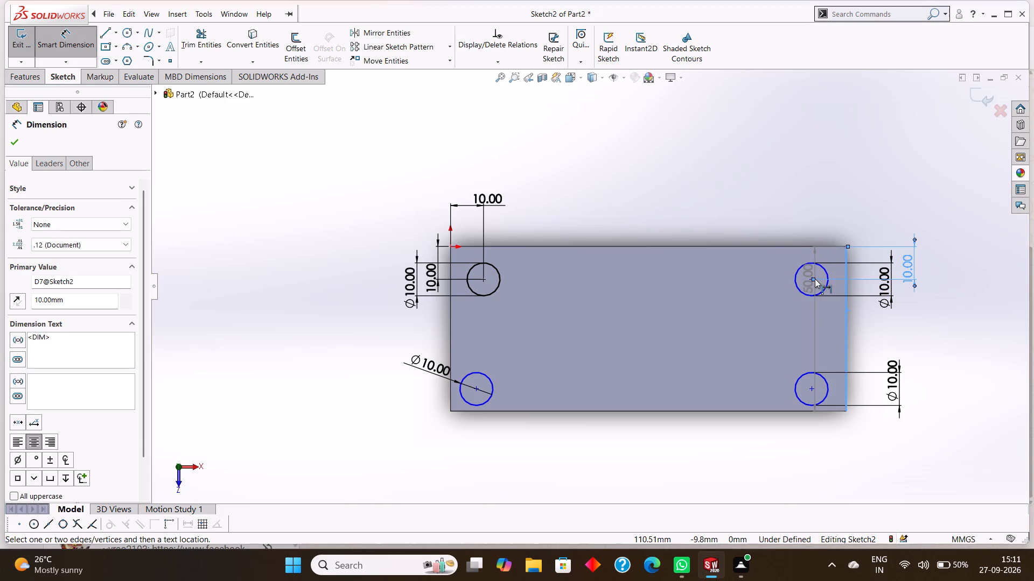
{"action": "left_click", "coordinate": [812, 281]}
{"action": "left_click", "coordinate": [820, 200]}
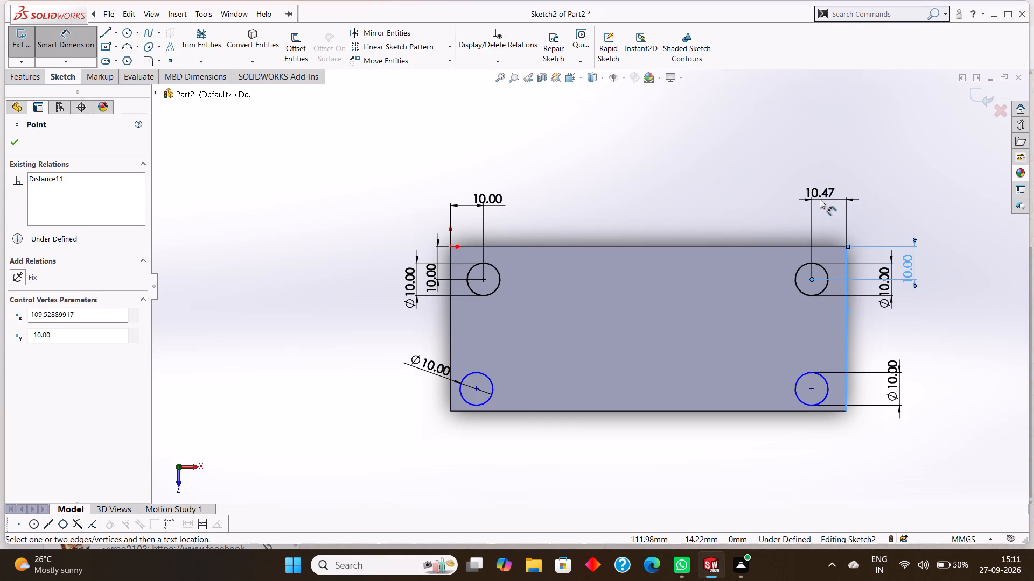
{"action": "type", "text": "10"}
{"action": "key", "text": "Return"}
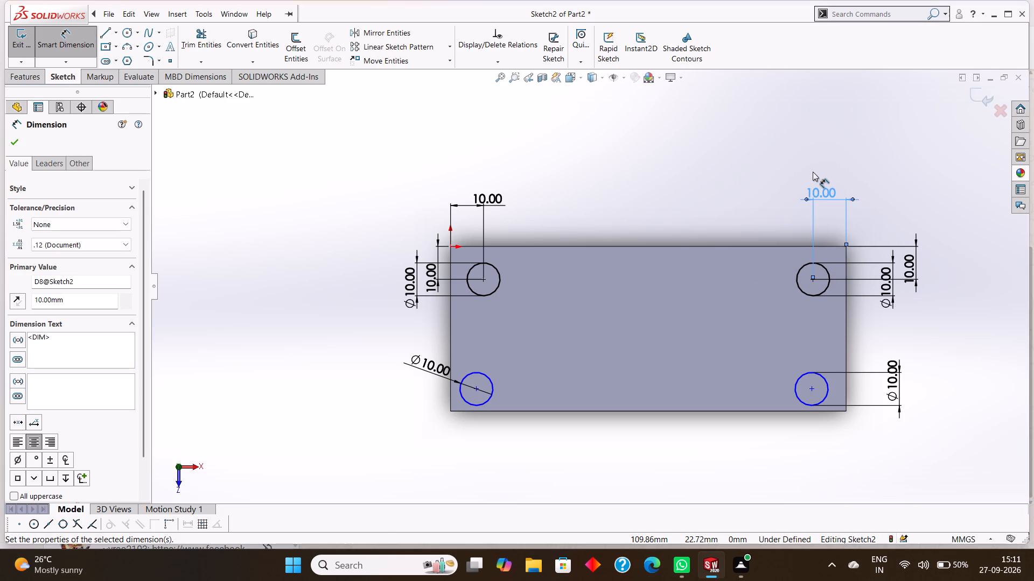
Locate the centre of the circle diagonally opposite the origin 10 mm from the adjacent short edge and 10 mm from the adjacent long edge.
{"action": "left_click", "coordinate": [844, 380]}
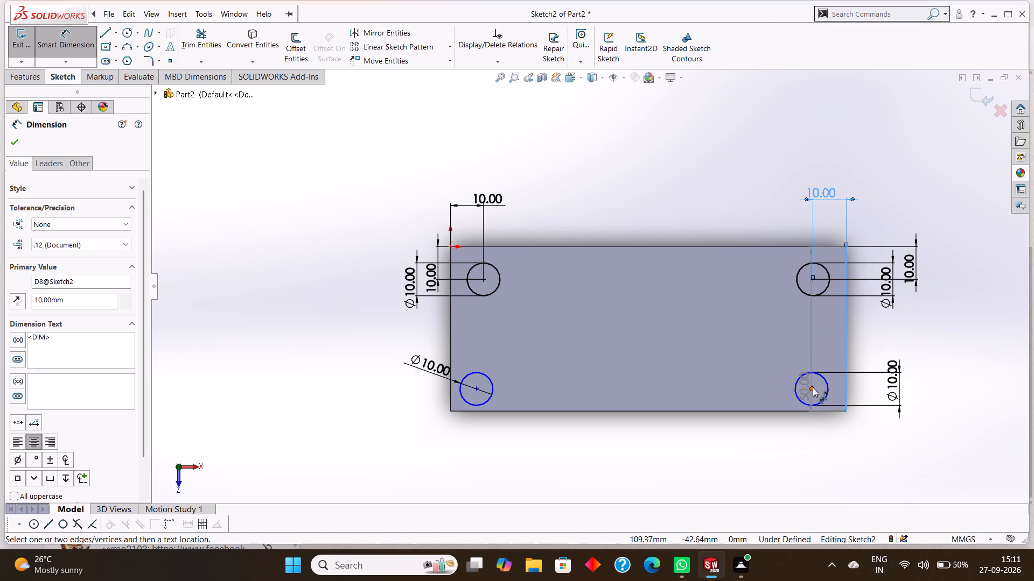
{"action": "left_click", "coordinate": [813, 387]}
{"action": "left_click", "coordinate": [840, 427]}
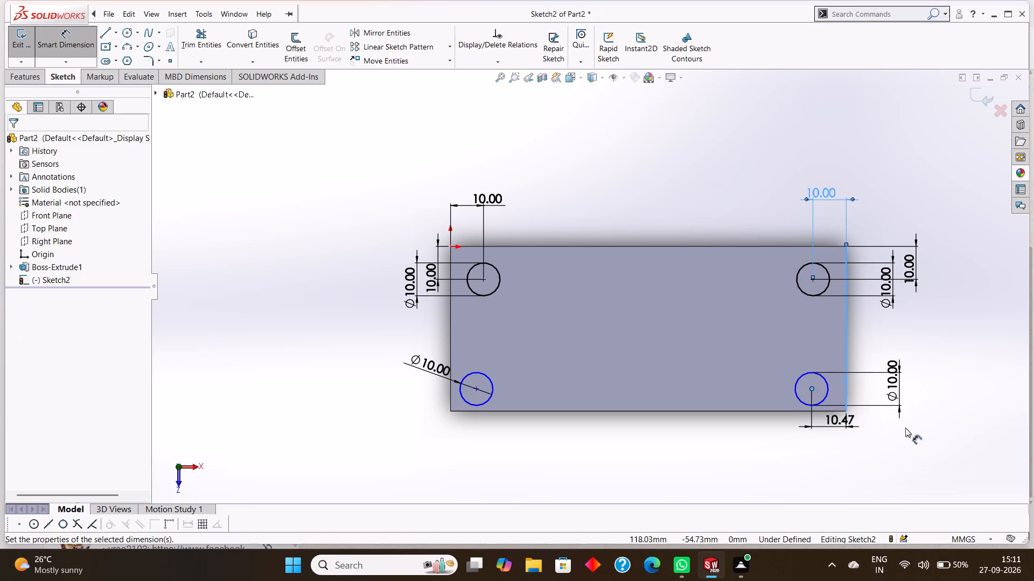
{"action": "type", "text": "10"}
{"action": "key", "text": "Return"}
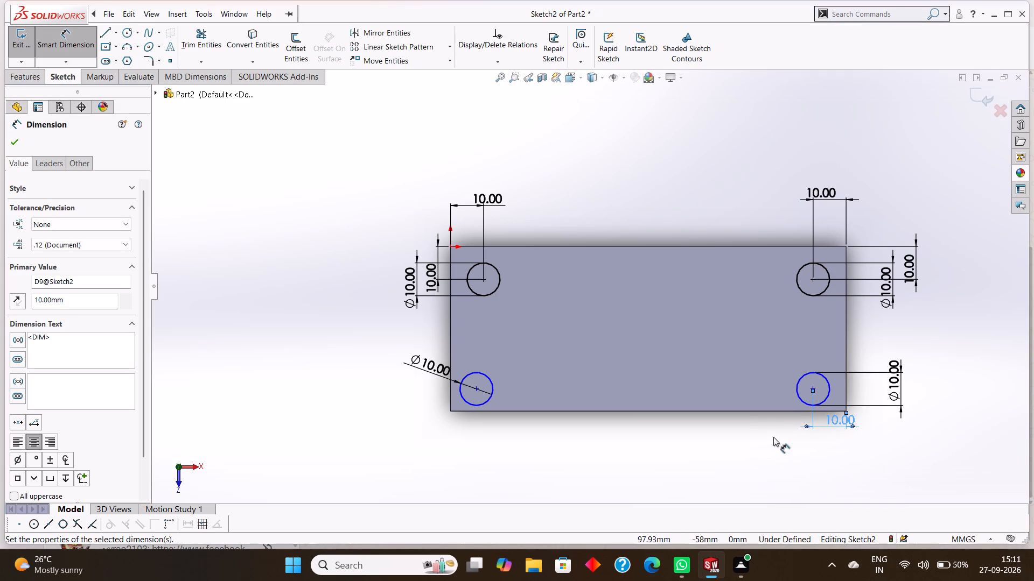
{"action": "left_click", "coordinate": [787, 411]}
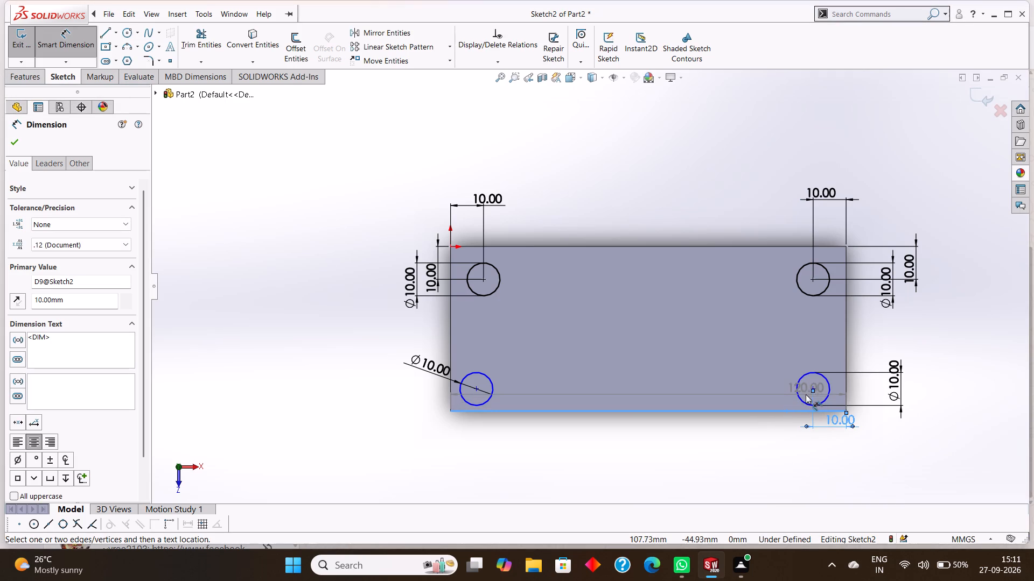
{"action": "left_click", "coordinate": [815, 389]}
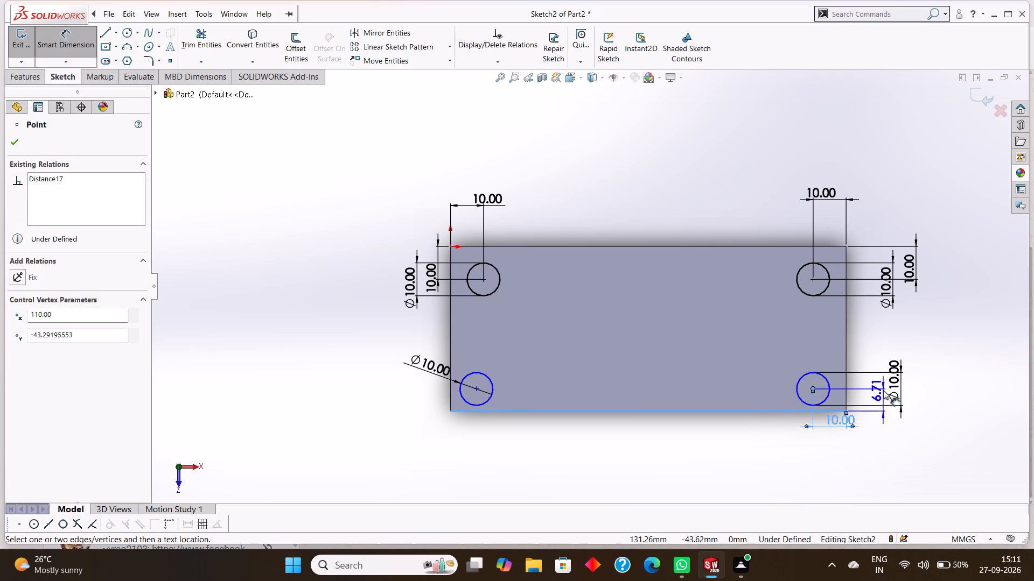
{"action": "left_click", "coordinate": [941, 387]}
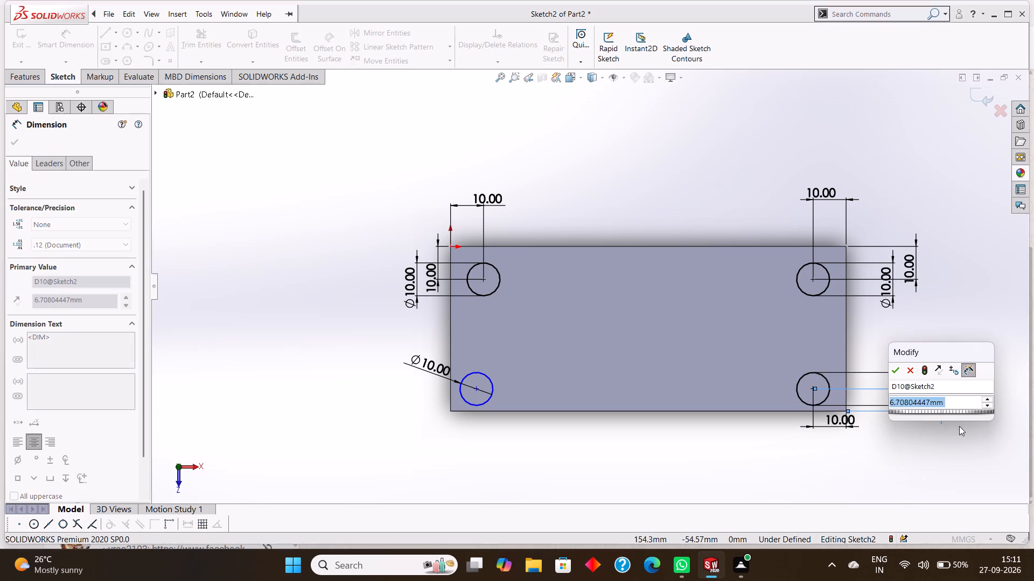
{"action": "type", "text": "10"}
{"action": "key", "text": "Return"}
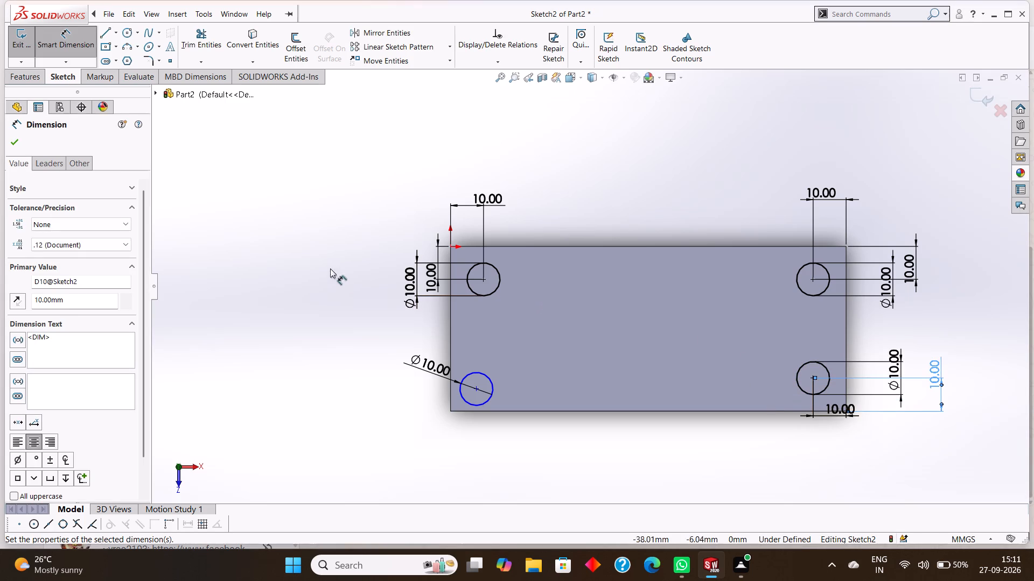
Locate the remaining circle's centre 10 mm from the long edge opposite the origin and 10 mm from the origin-side short edge.
{"action": "left_click", "coordinate": [497, 410]}
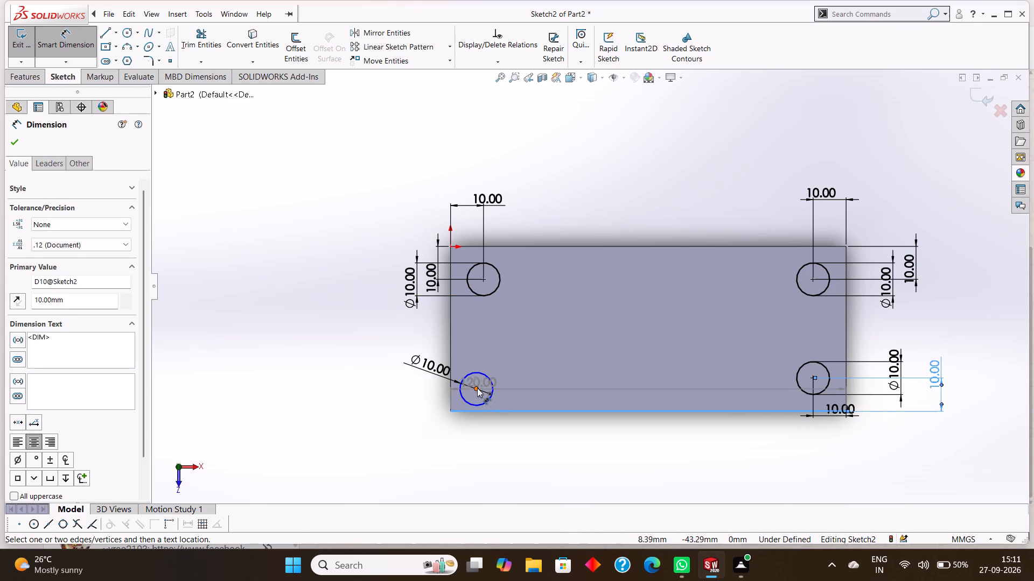
{"action": "left_click", "coordinate": [477, 388]}
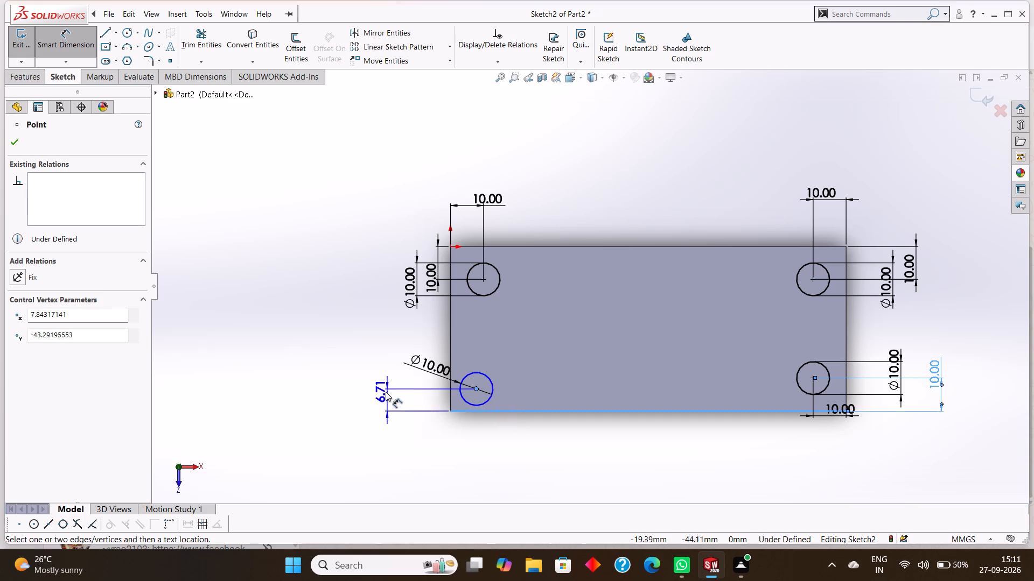
{"action": "left_click", "coordinate": [385, 392]}
{"action": "type", "text": "10"}
{"action": "key", "text": "Return"}
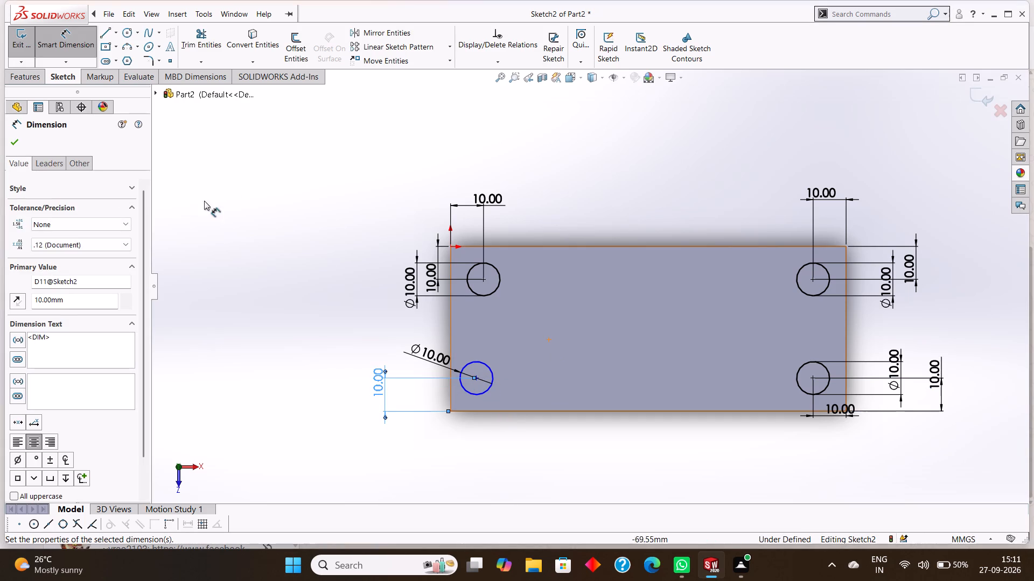
{"action": "left_click", "coordinate": [449, 389]}
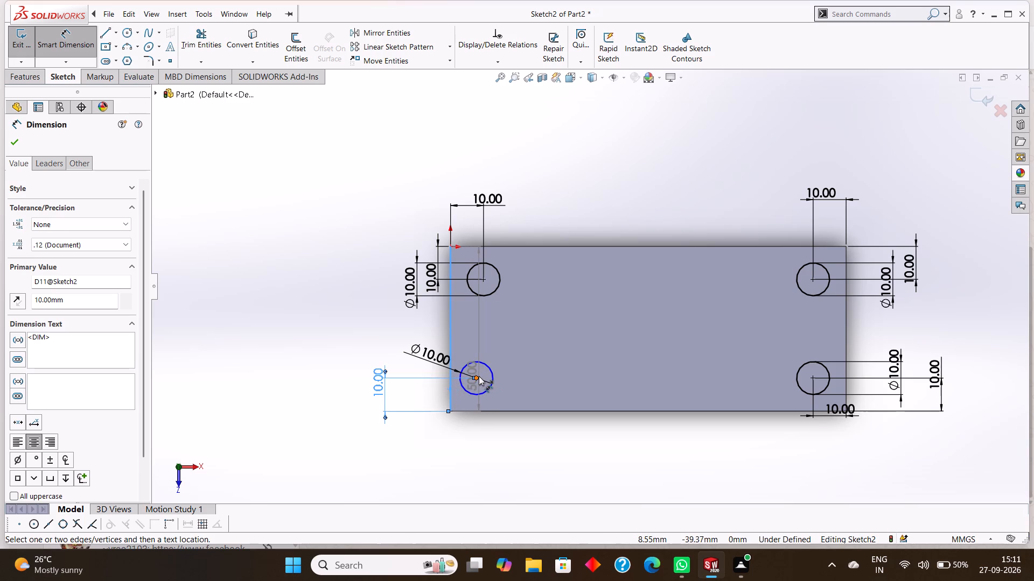
{"action": "left_click", "coordinate": [479, 376]}
{"action": "left_click", "coordinate": [471, 427]}
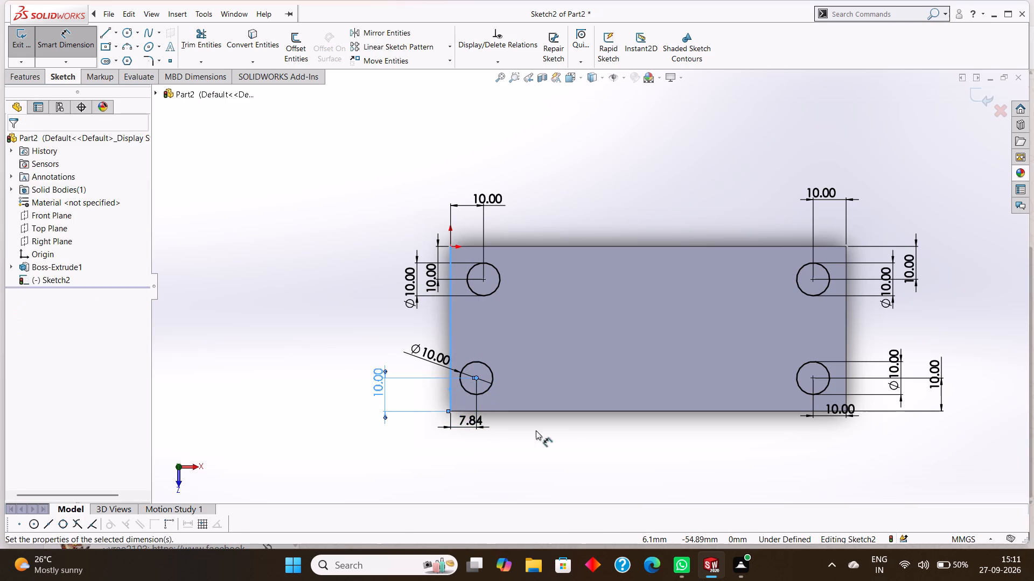
{"action": "type", "text": "10"}
{"action": "key", "text": "Return"}
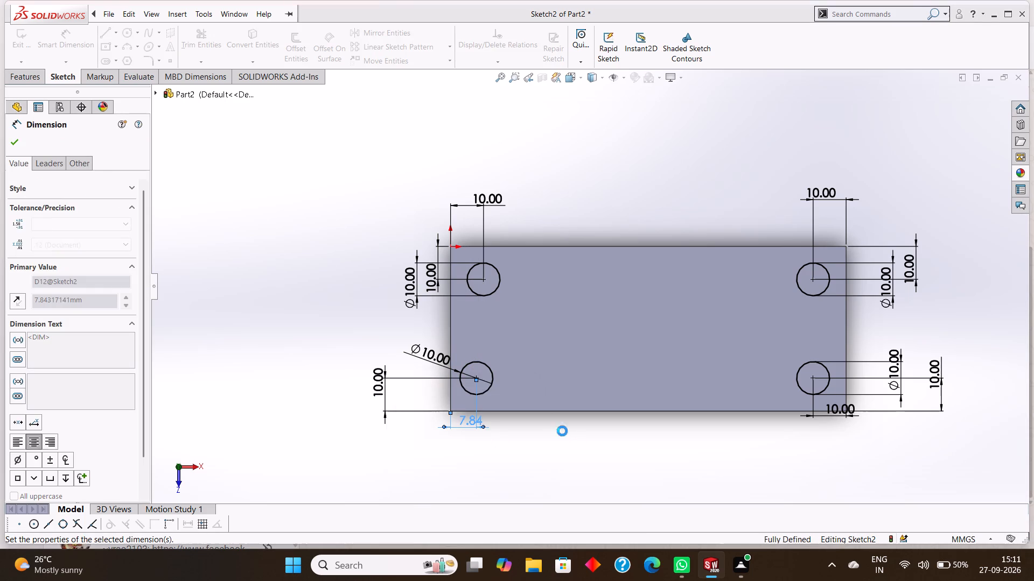
{"action": "left_click", "coordinate": [16, 145]}
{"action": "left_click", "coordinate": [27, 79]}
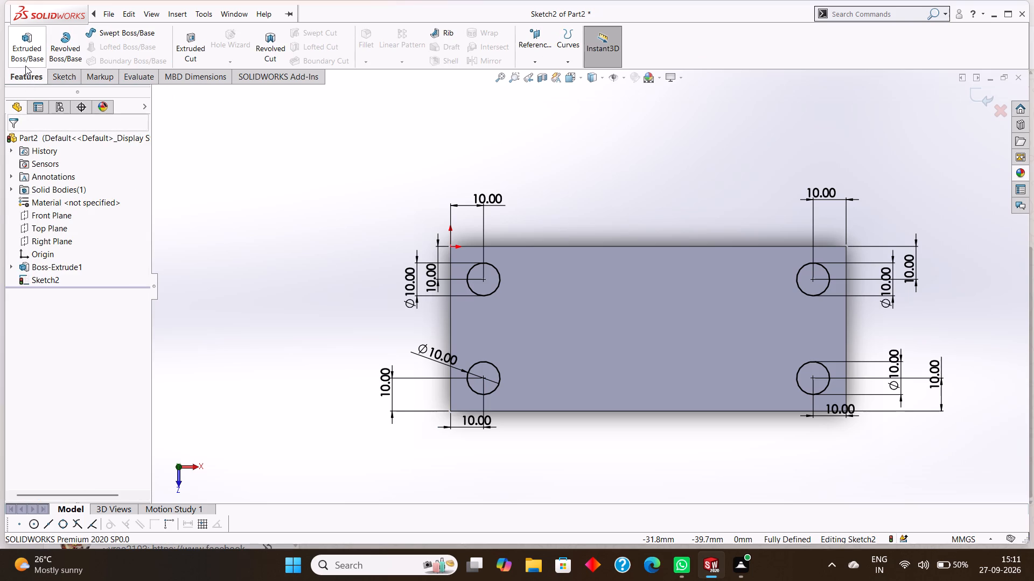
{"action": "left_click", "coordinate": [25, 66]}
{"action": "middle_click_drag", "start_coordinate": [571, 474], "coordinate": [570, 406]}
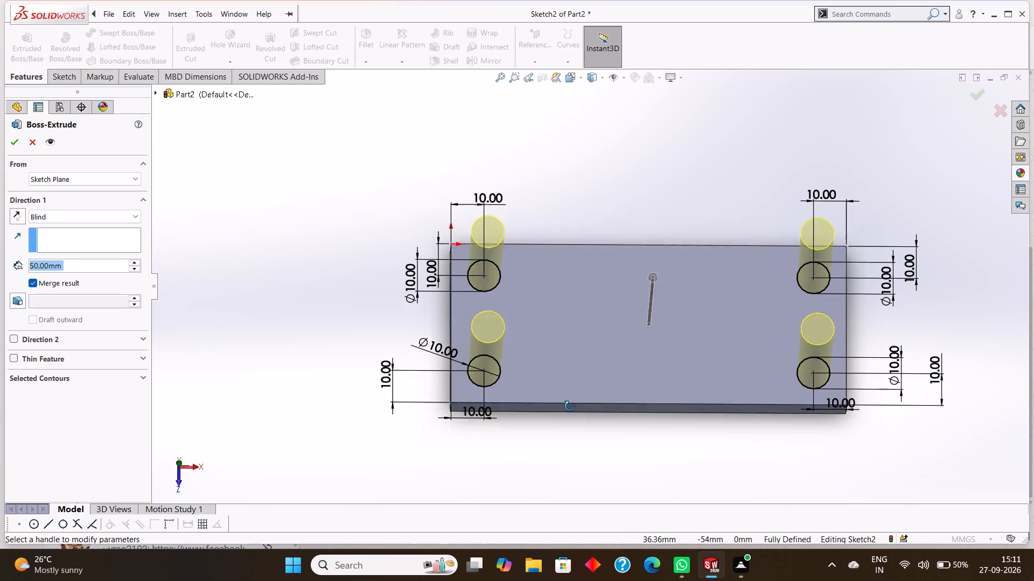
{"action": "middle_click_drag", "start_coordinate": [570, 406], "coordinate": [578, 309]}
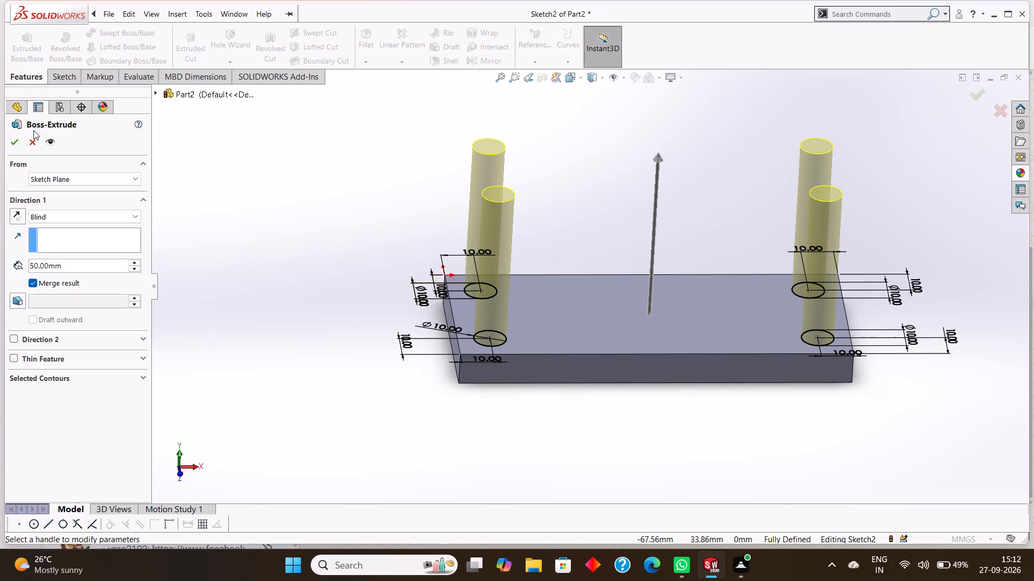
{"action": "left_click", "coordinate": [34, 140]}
Cut-extrude the four corner circles with the Through All end condition to make holes in the plate.
{"action": "left_click", "coordinate": [193, 37]}
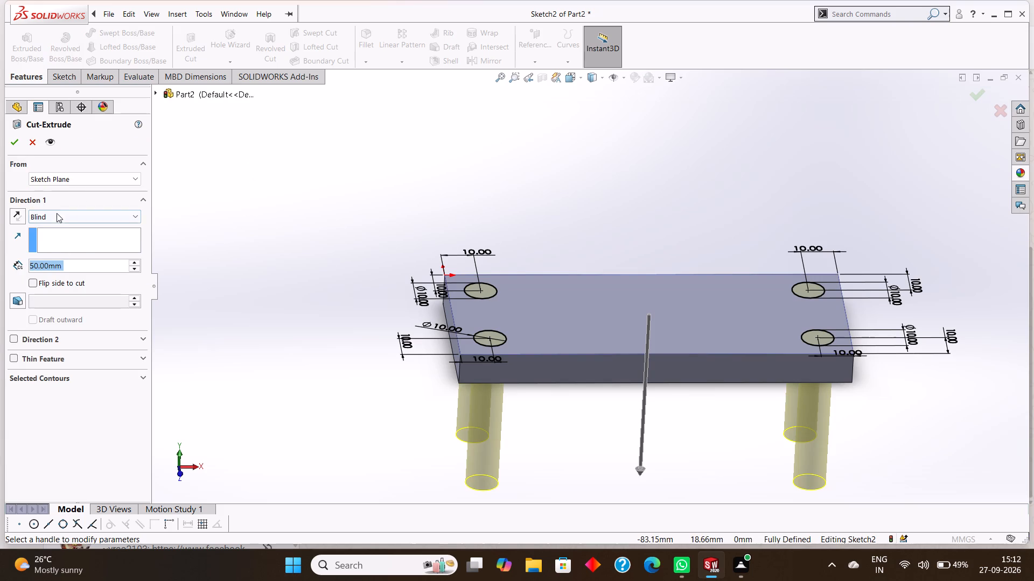
{"action": "left_click", "coordinate": [57, 213]}
{"action": "left_click", "coordinate": [52, 239]}
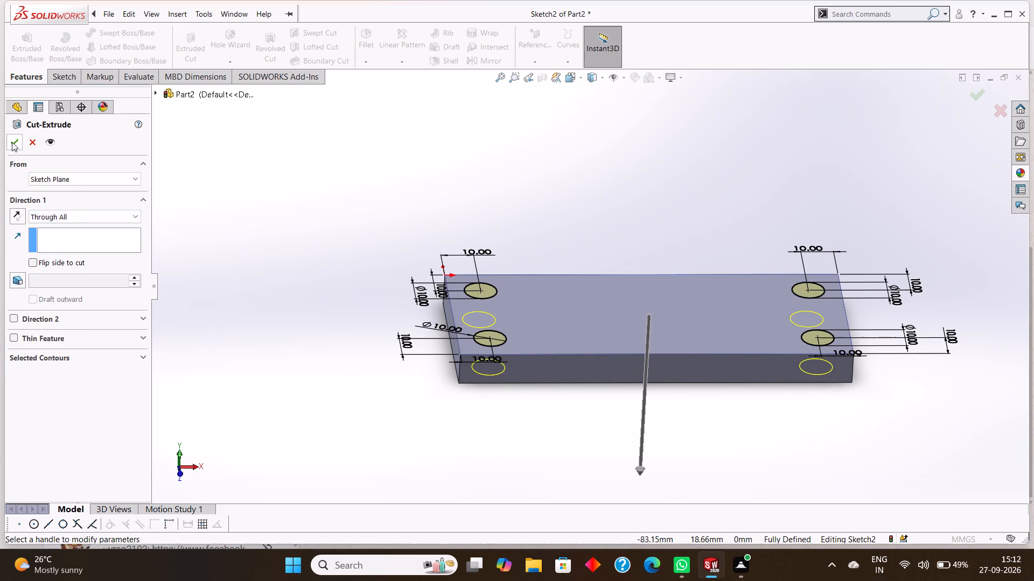
{"action": "left_click", "coordinate": [12, 142]}
{"action": "left_click", "coordinate": [376, 136]}
Start a new sketch on the plate's large upper face.
{"action": "middle_click_drag", "start_coordinate": [420, 133], "coordinate": [420, 197]}
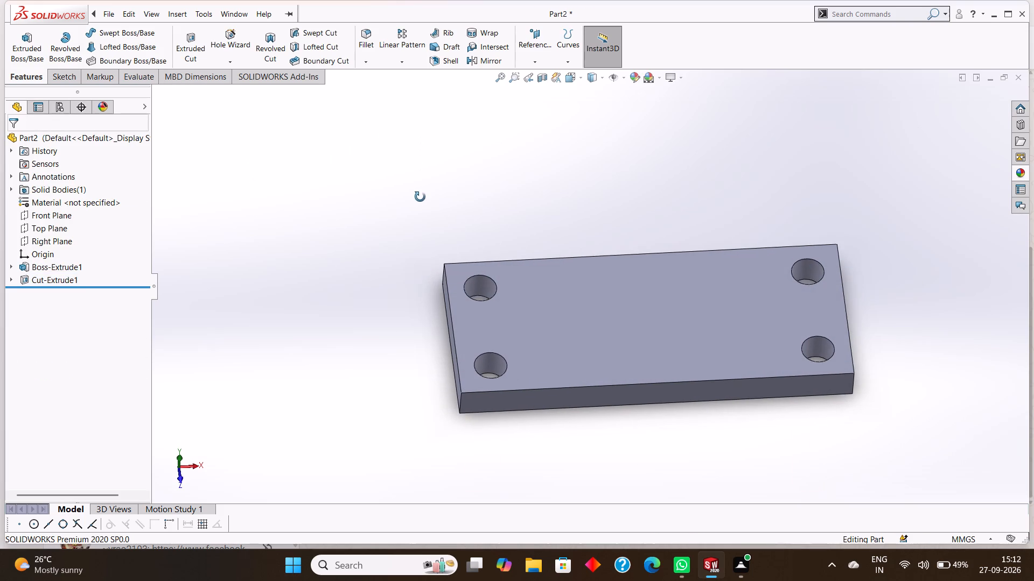
{"action": "middle_click_drag", "start_coordinate": [420, 197], "coordinate": [420, 197]}
{"action": "left_click", "coordinate": [579, 313]}
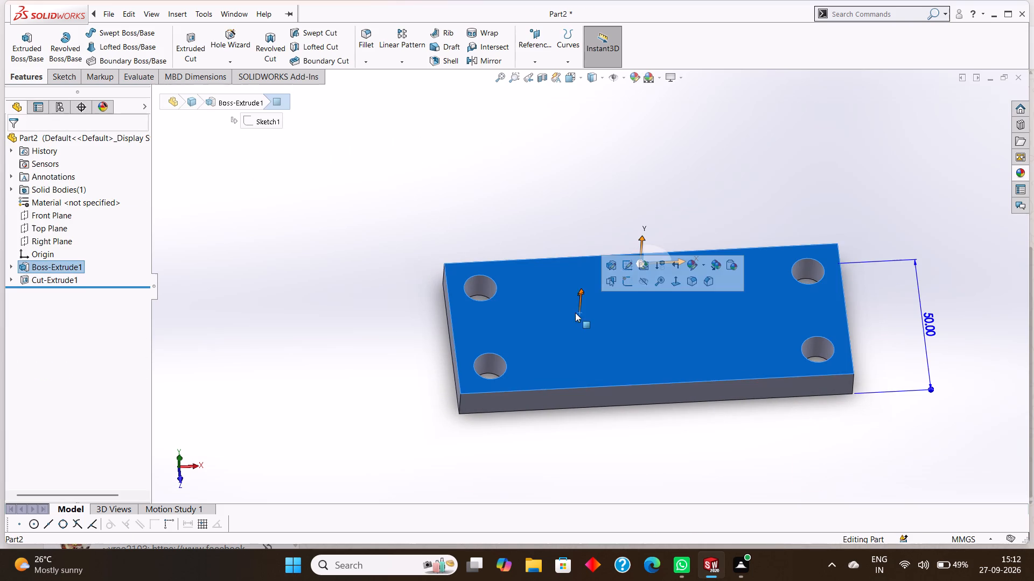
{"action": "left_click", "coordinate": [617, 275]}
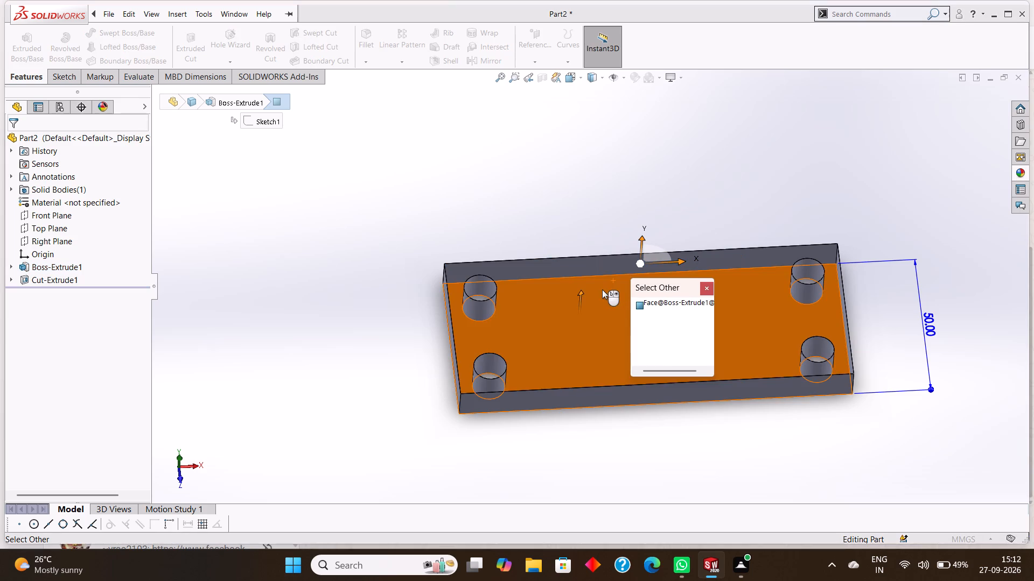
{"action": "key", "text": "Escape"}
{"action": "right_click", "coordinate": [539, 289]}
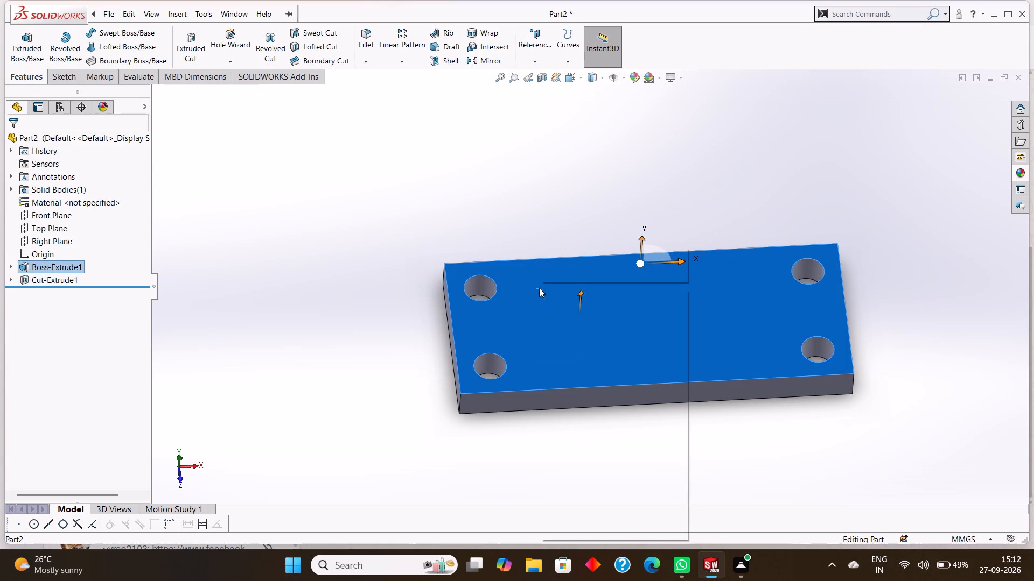
{"action": "left_click", "coordinate": [564, 268]}
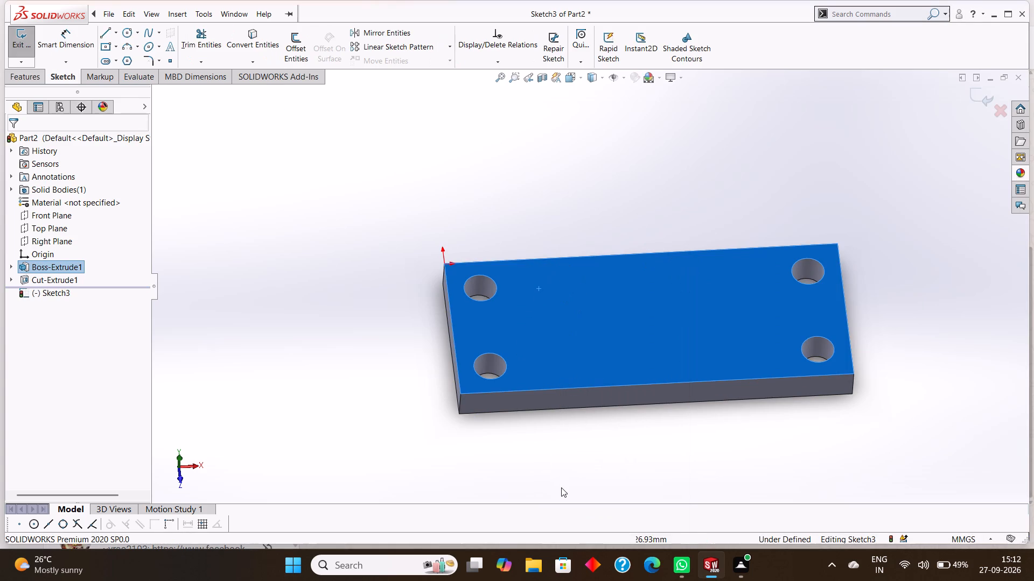
{"action": "key", "text": "ctrl+8"}
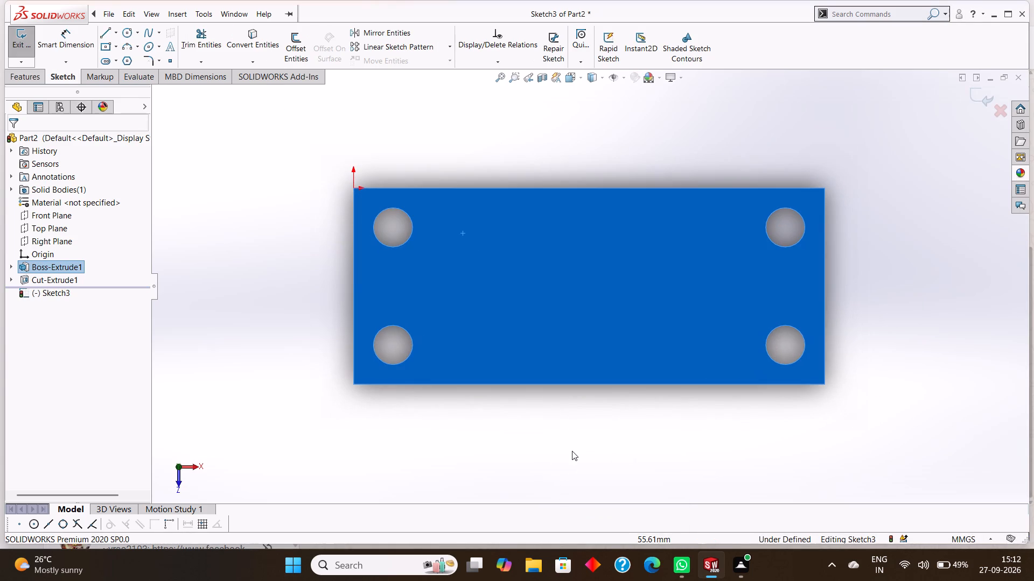
{"action": "key", "text": "Escape"}
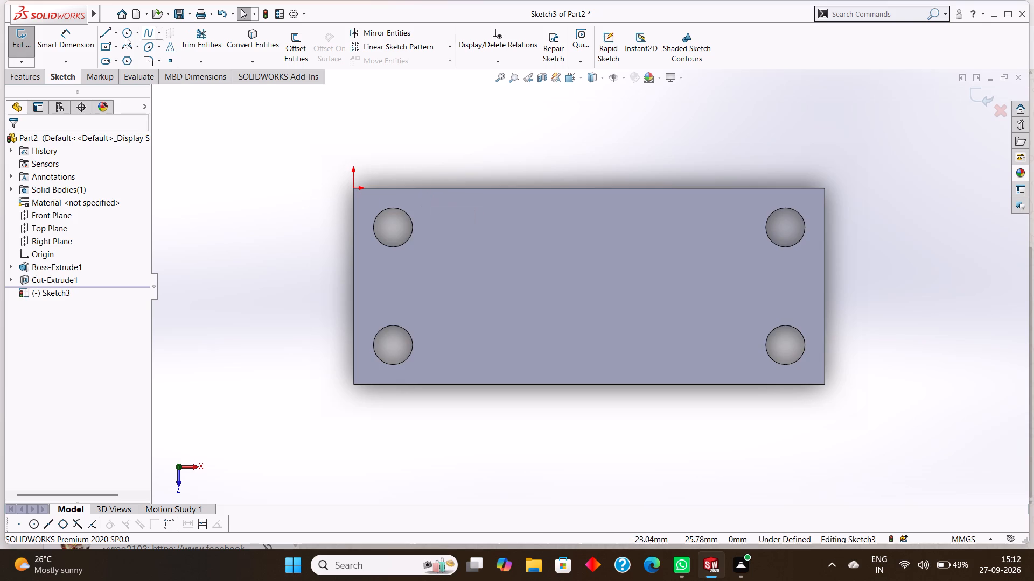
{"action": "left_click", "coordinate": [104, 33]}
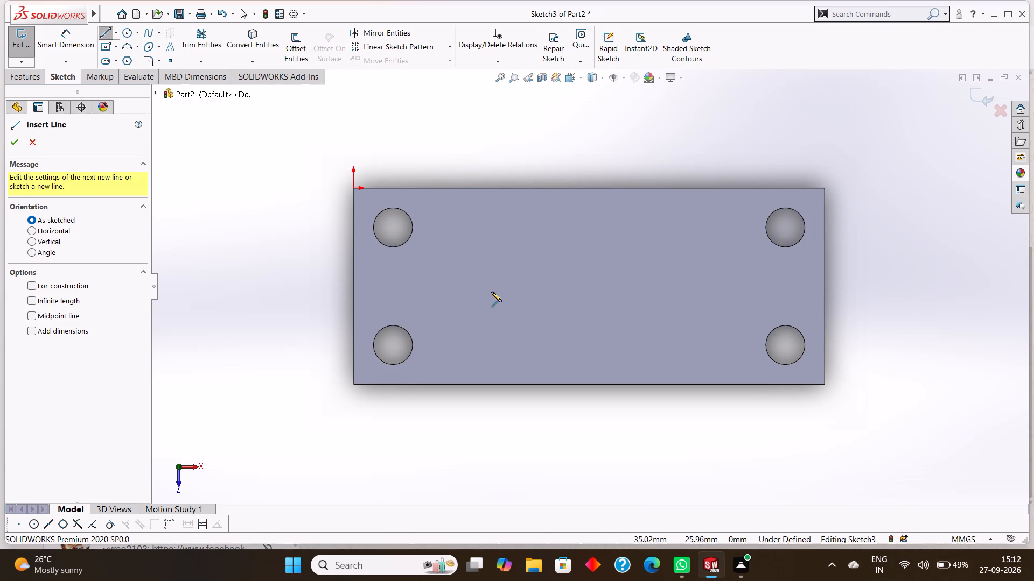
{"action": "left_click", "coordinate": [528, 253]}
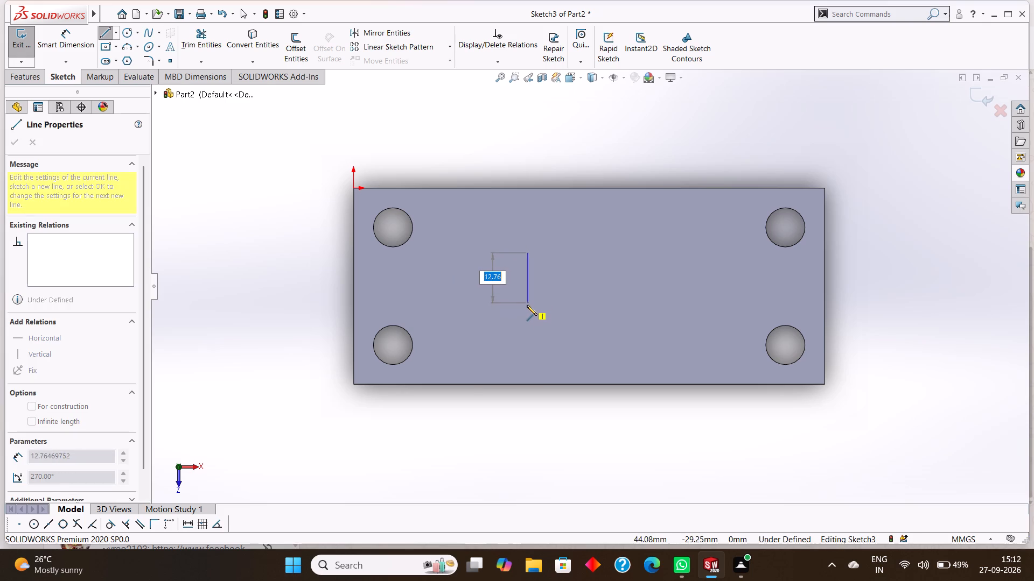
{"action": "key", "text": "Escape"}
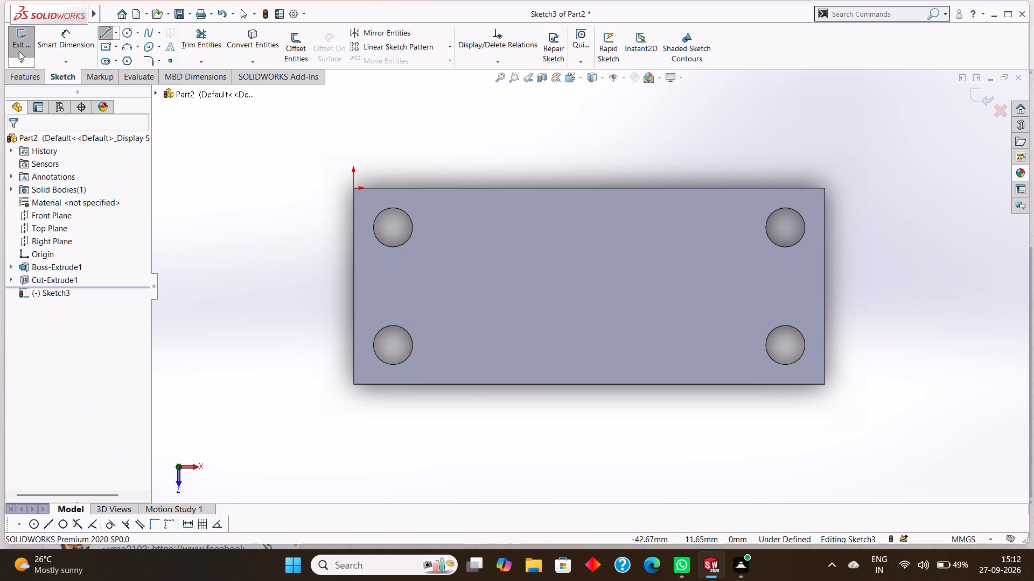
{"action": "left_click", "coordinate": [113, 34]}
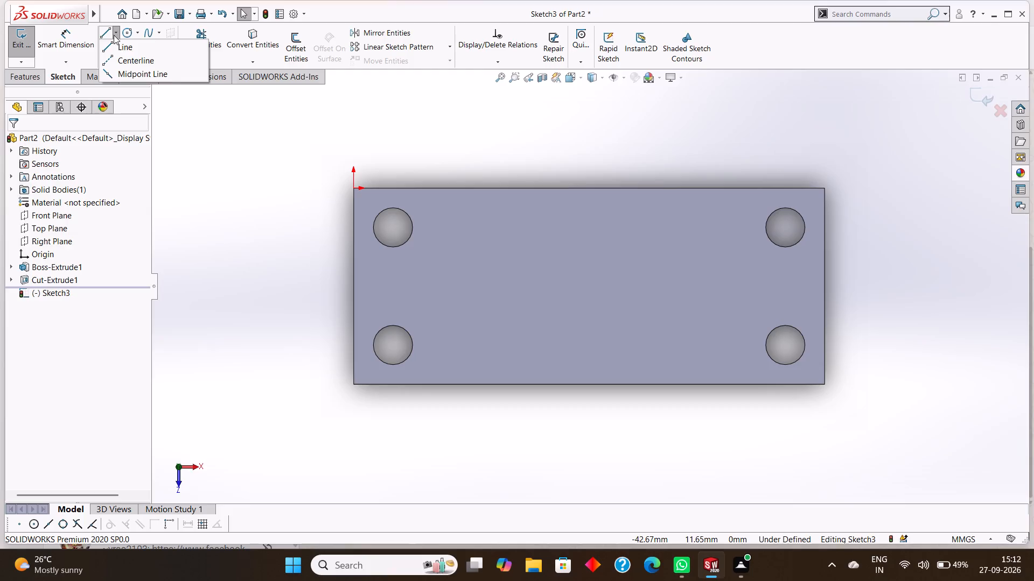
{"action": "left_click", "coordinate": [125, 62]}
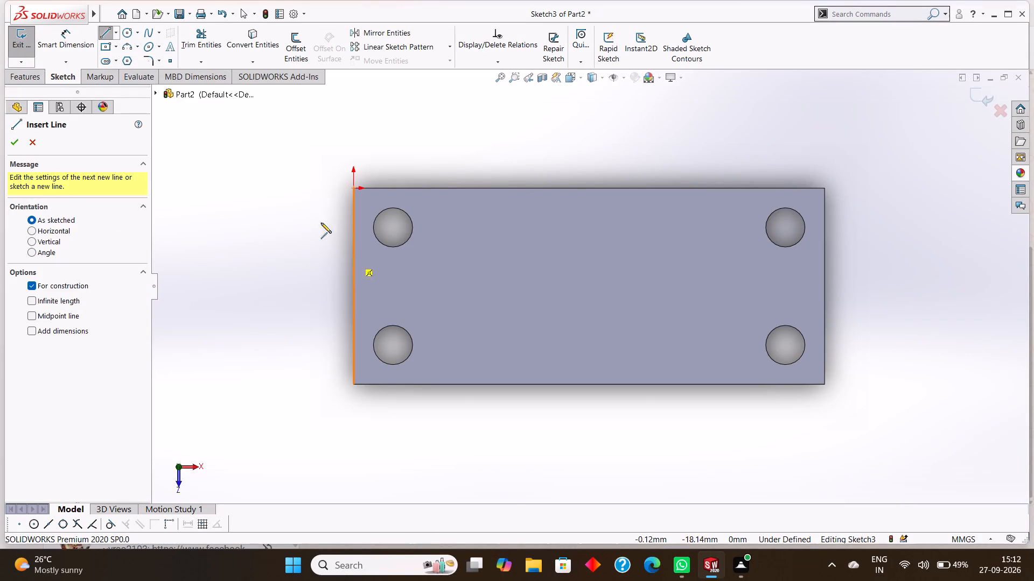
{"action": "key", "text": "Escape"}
Sketch an 8.3 mm line from the plate's mid-width towards the origin-side long edge, about 36 mm from the origin-side short edge.
{"action": "left_click", "coordinate": [109, 37]}
{"action": "left_click", "coordinate": [496, 285]}
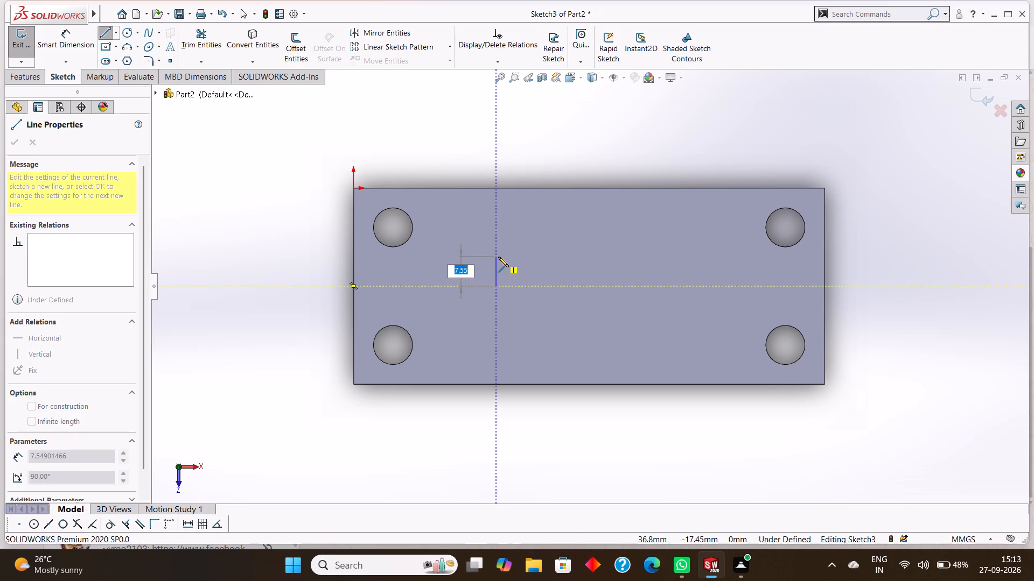
{"action": "key", "text": "8"}
{"action": "type", "text": ".3"}
{"action": "key", "text": "Return"}
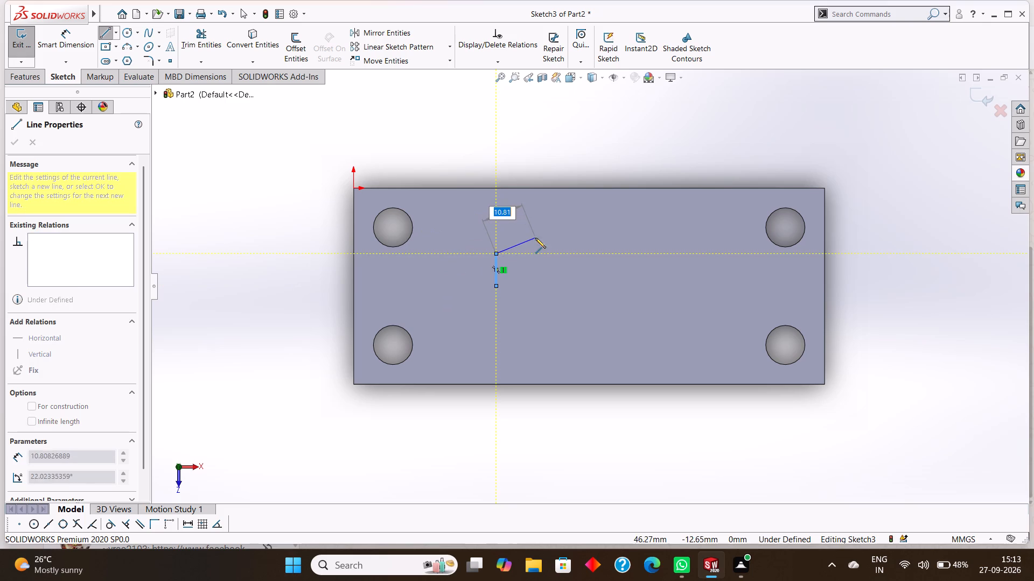
{"action": "right_click", "coordinate": [535, 238]}
{"action": "left_click", "coordinate": [556, 243]}
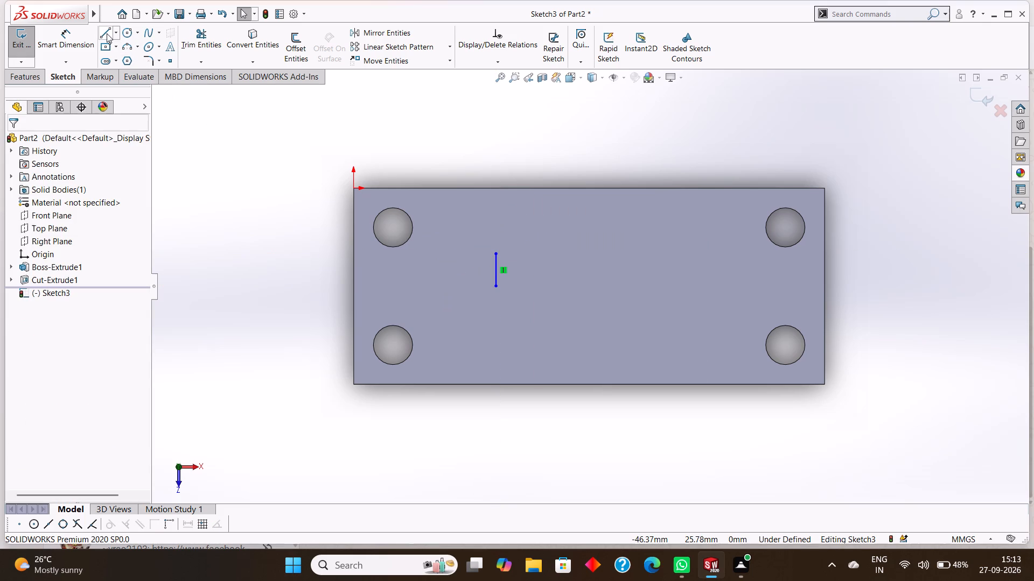
Sketch an 8.3 mm line from the first line's mid-width end, continuing straight towards the long edge opposite the origin.
{"action": "left_click", "coordinate": [107, 33]}
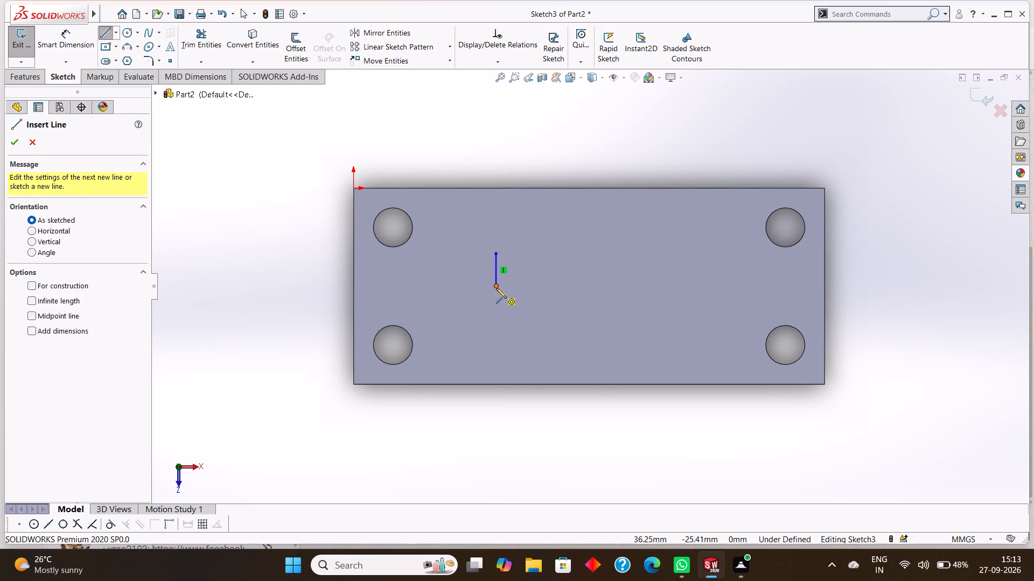
{"action": "left_click", "coordinate": [496, 288]}
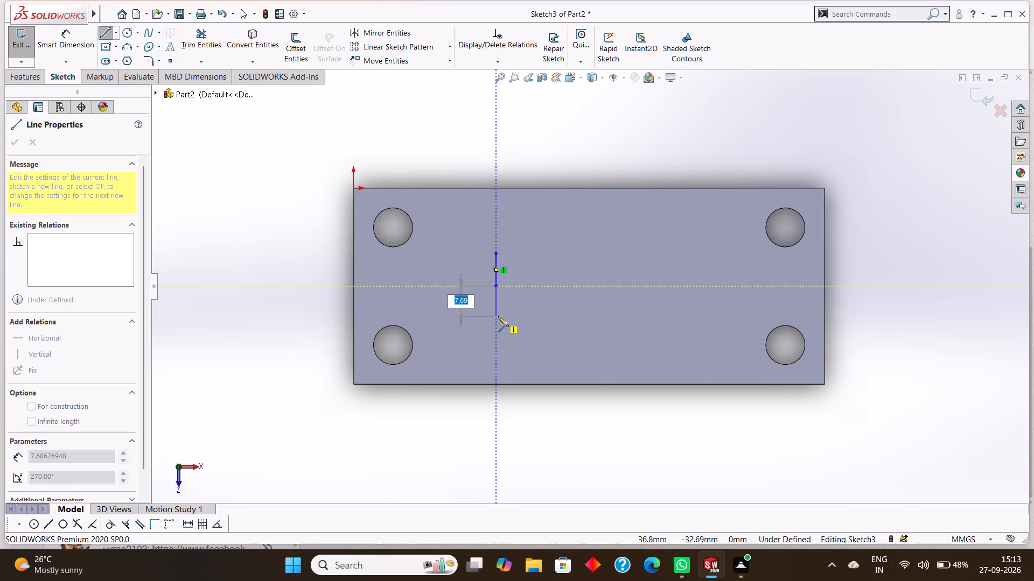
{"action": "type", "text": "8.3"}
{"action": "key", "text": "Return"}
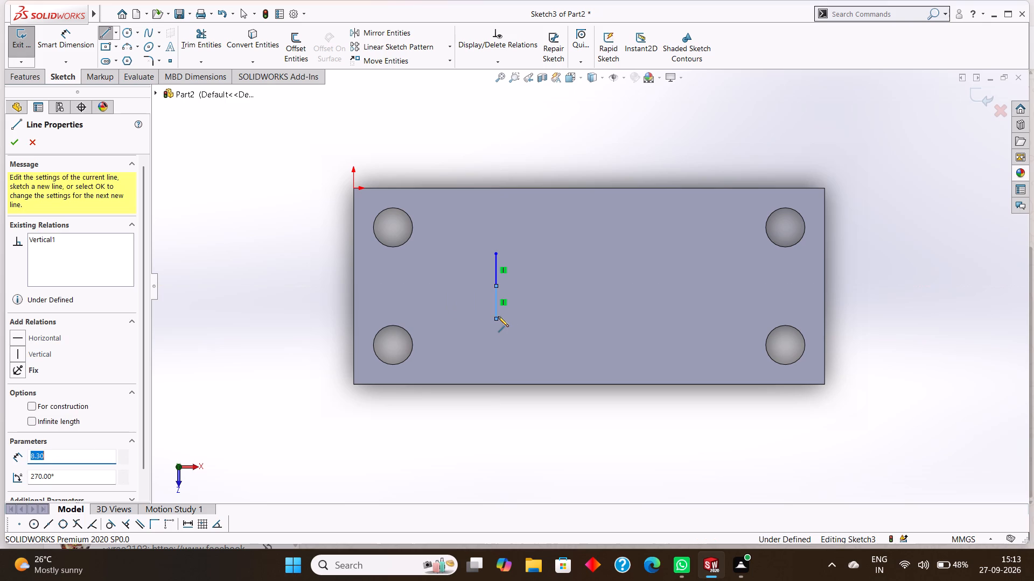
{"action": "right_click", "coordinate": [541, 302]}
{"action": "left_click", "coordinate": [555, 306]}
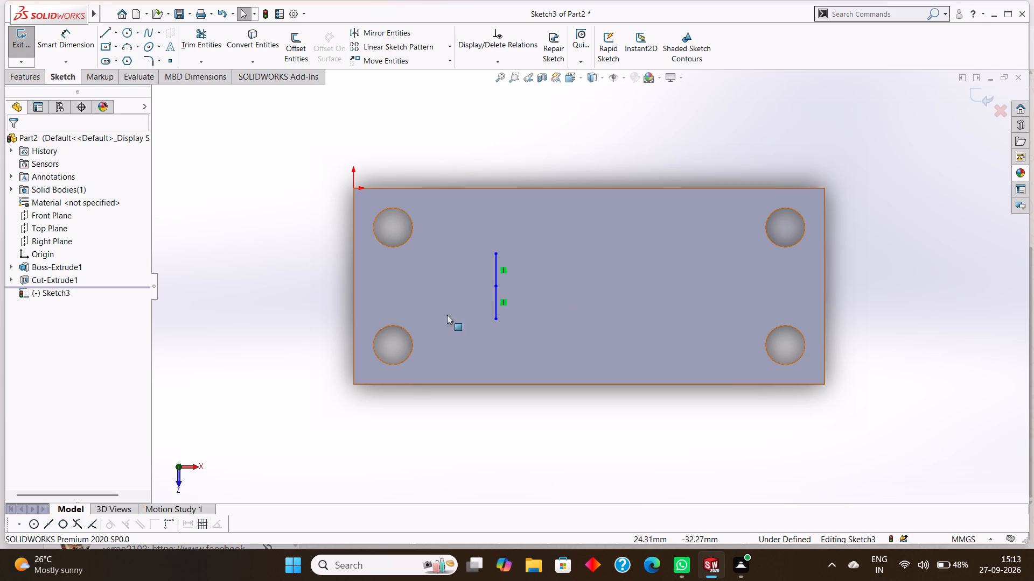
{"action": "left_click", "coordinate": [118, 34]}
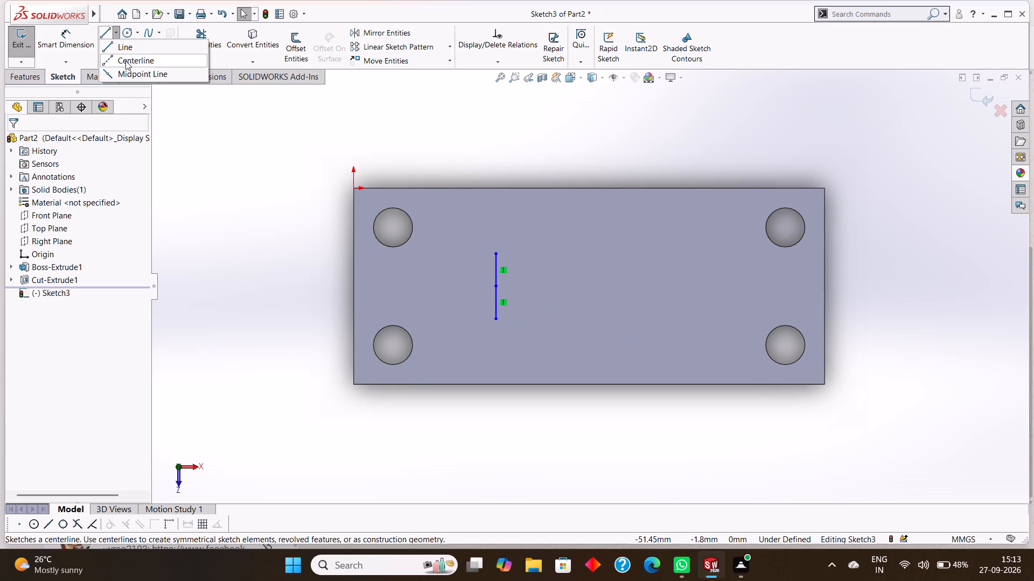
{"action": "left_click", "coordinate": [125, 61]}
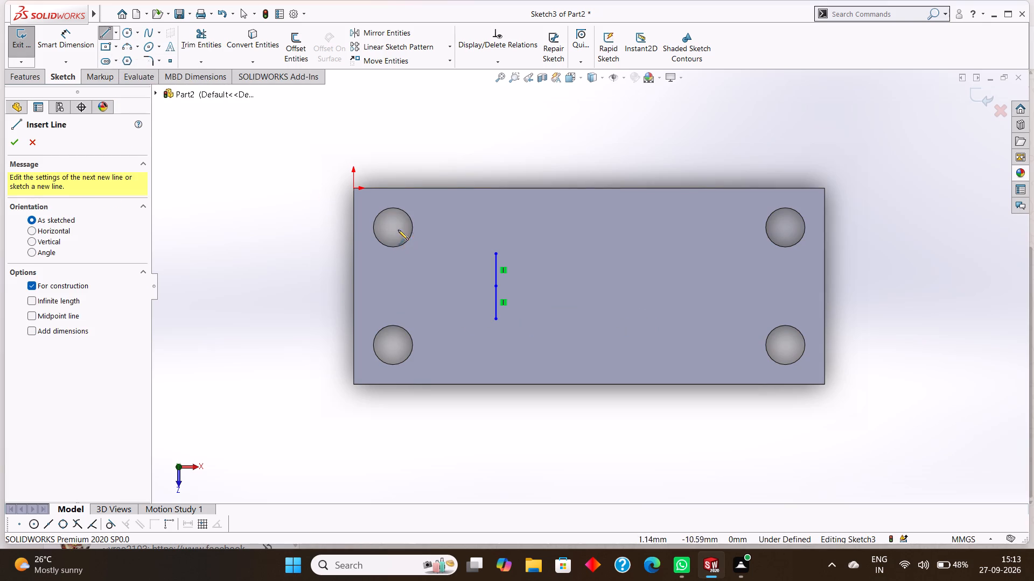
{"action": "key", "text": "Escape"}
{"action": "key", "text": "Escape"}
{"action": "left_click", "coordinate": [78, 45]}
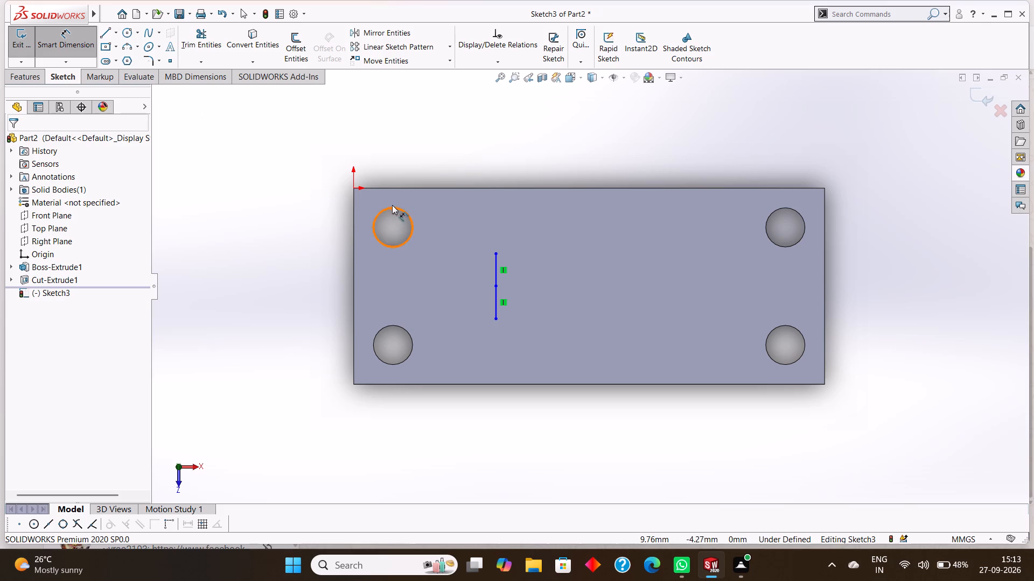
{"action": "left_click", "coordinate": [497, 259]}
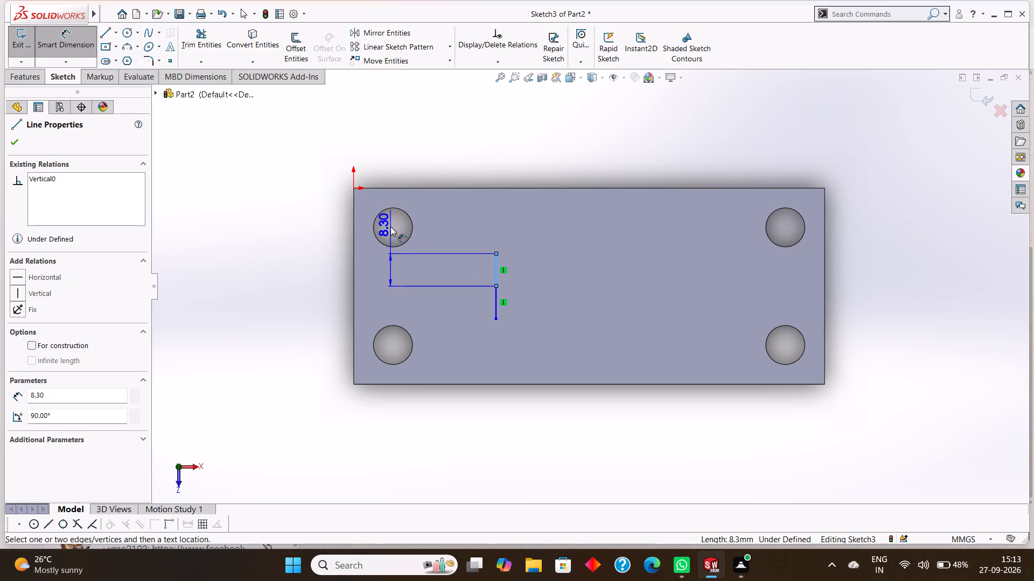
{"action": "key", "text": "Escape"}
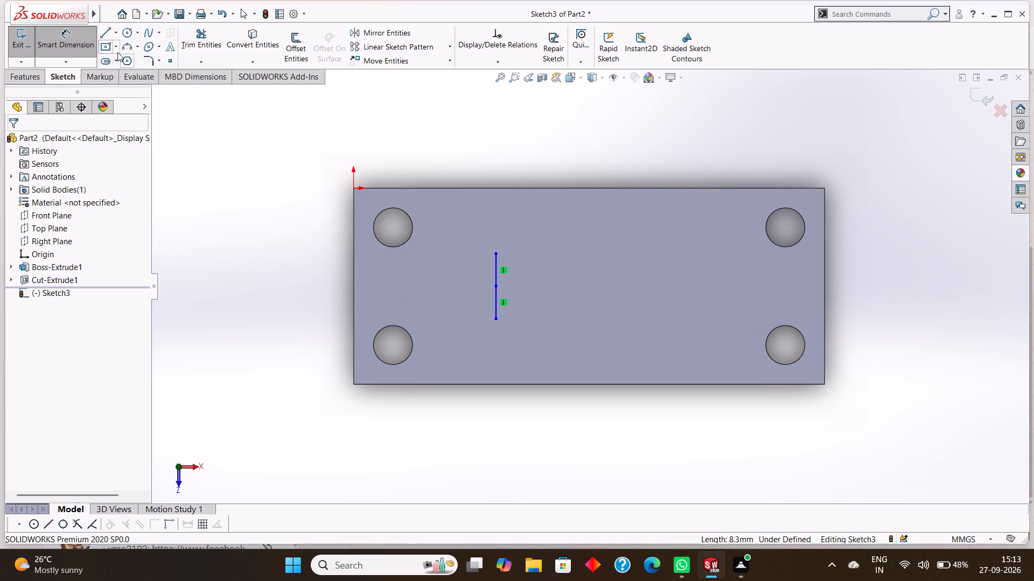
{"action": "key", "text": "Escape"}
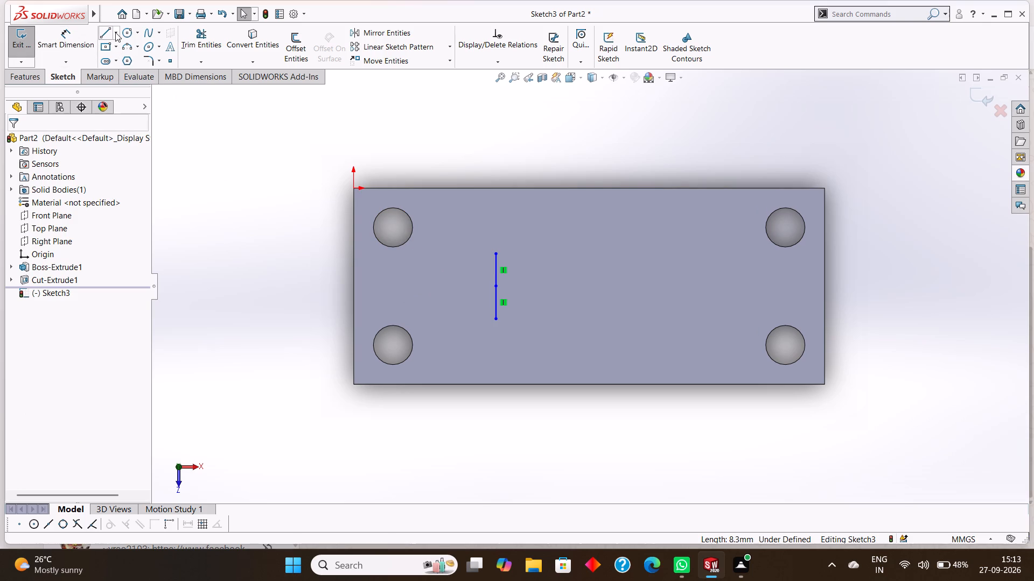
Draw two perpendicular centerlines across the full diameter of the hole nearest the origin, one parallel to each plate edge direction.
{"action": "left_click", "coordinate": [115, 32]}
{"action": "left_click", "coordinate": [128, 56]}
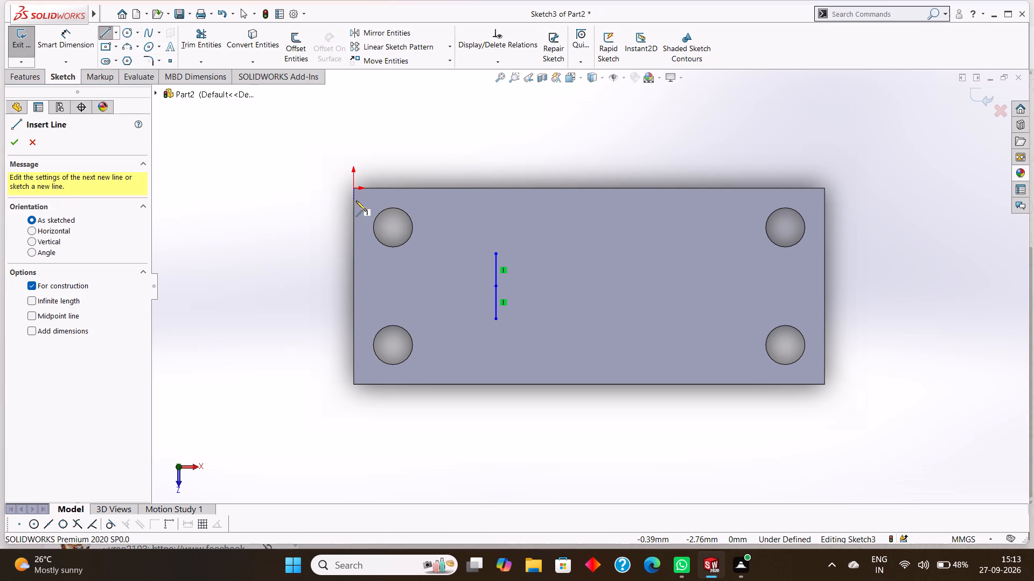
{"action": "left_click", "coordinate": [392, 208]}
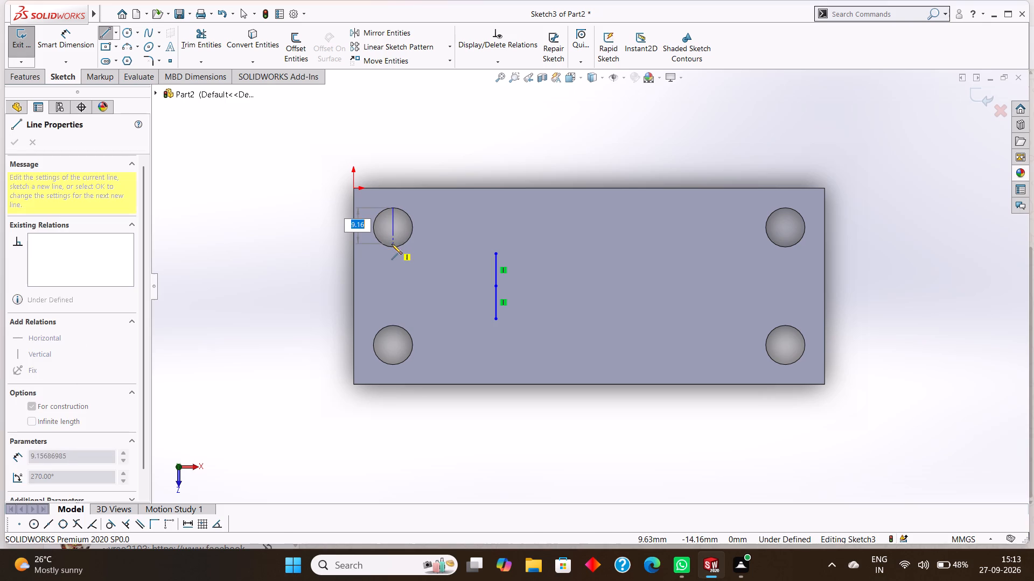
{"action": "left_click", "coordinate": [394, 247]}
{"action": "right_click", "coordinate": [438, 252]}
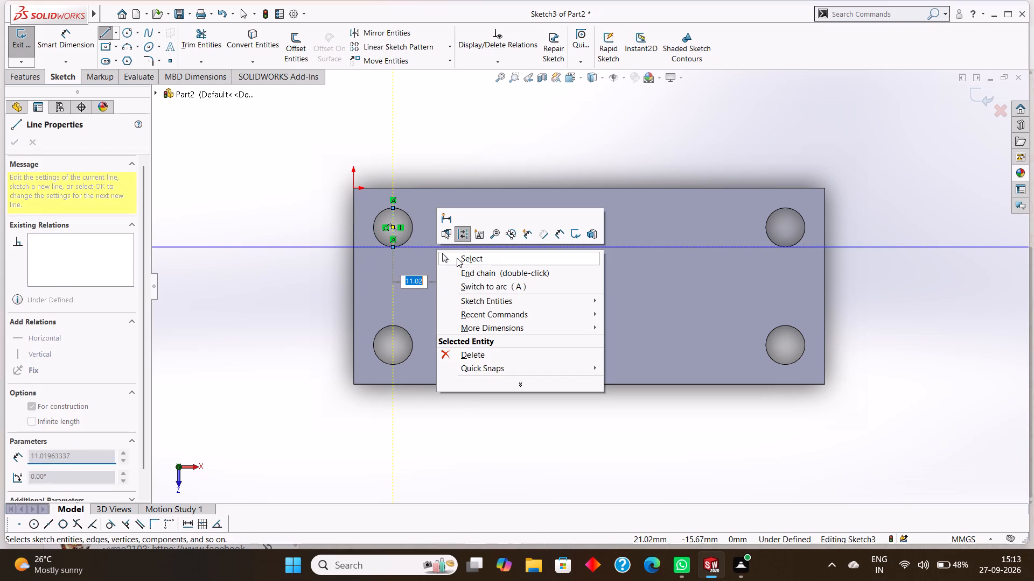
{"action": "left_click", "coordinate": [458, 258]}
{"action": "left_click", "coordinate": [117, 34]}
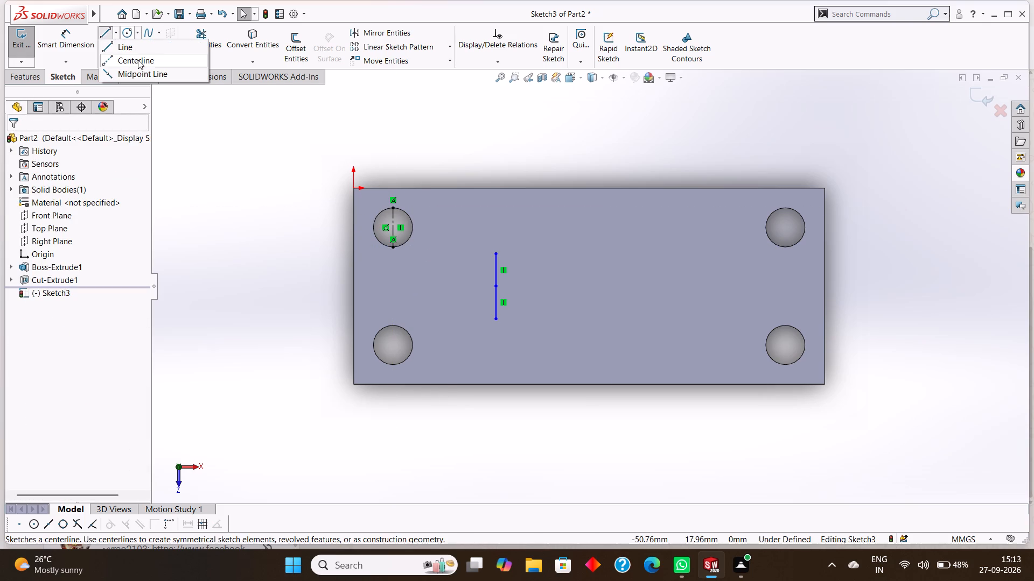
{"action": "left_click", "coordinate": [139, 63]}
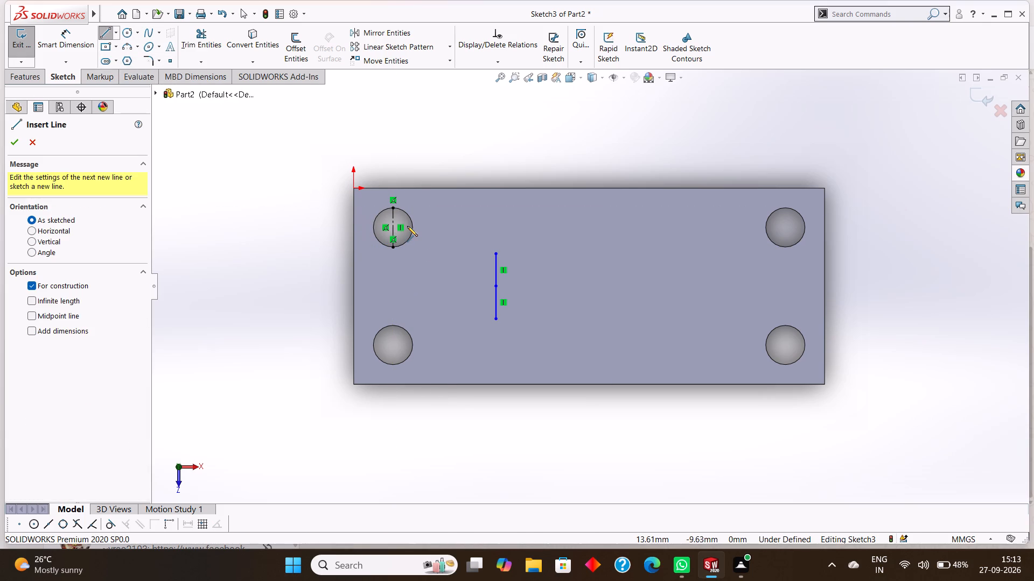
{"action": "left_click", "coordinate": [414, 226]}
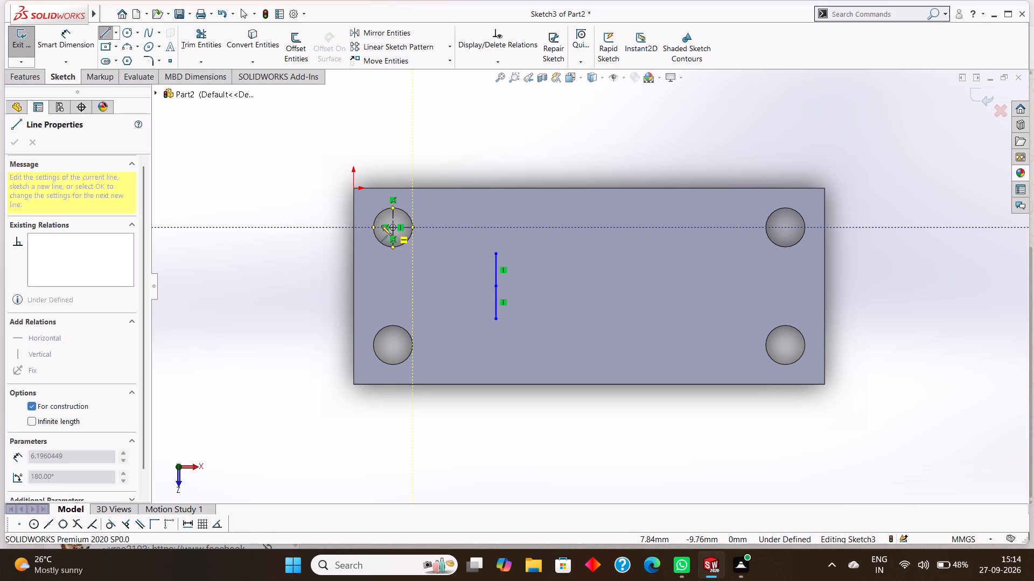
{"action": "left_click", "coordinate": [372, 225]}
{"action": "right_click", "coordinate": [298, 208]}
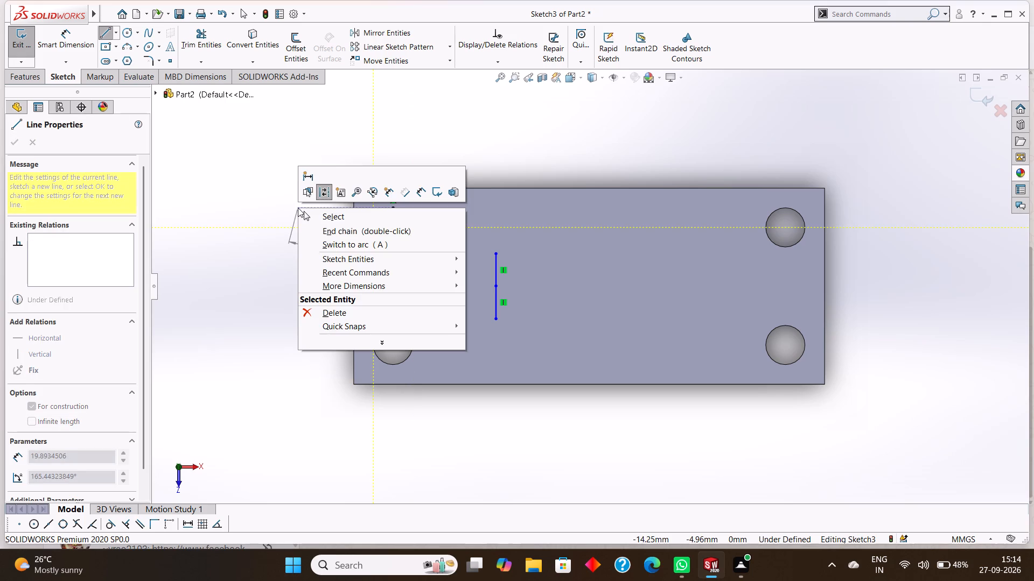
{"action": "left_click", "coordinate": [322, 213]}
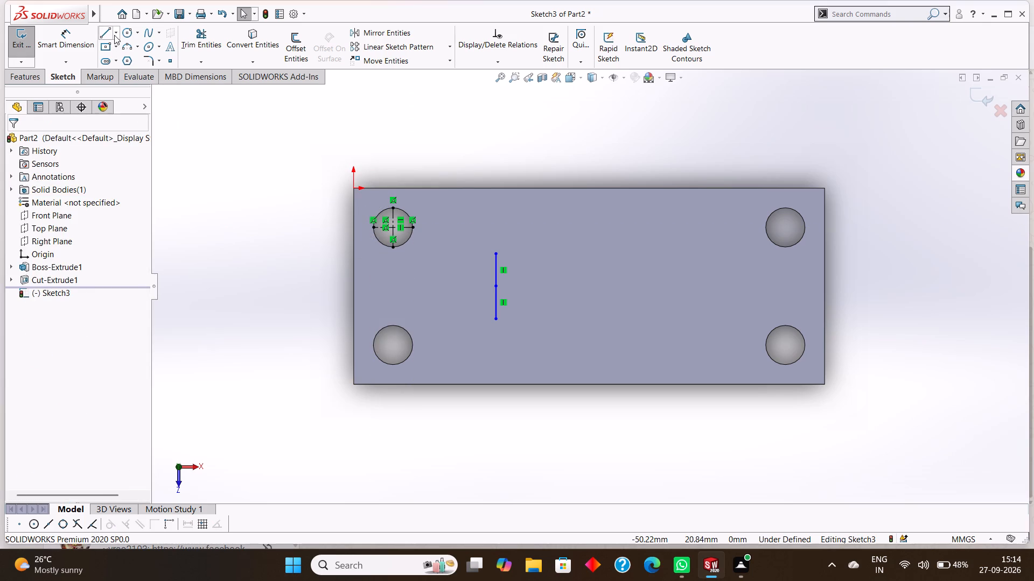
Dimension the collinear 8.3 mm lines 15 mm from the hole's centerline that runs parallel to the short edges.
{"action": "left_click", "coordinate": [81, 34]}
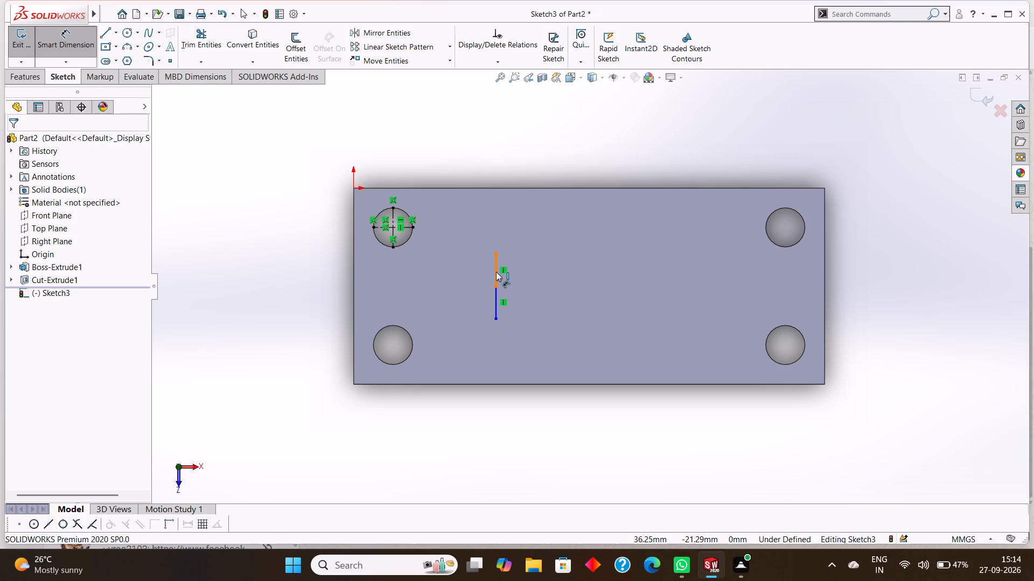
{"action": "right_click", "coordinate": [494, 304]}
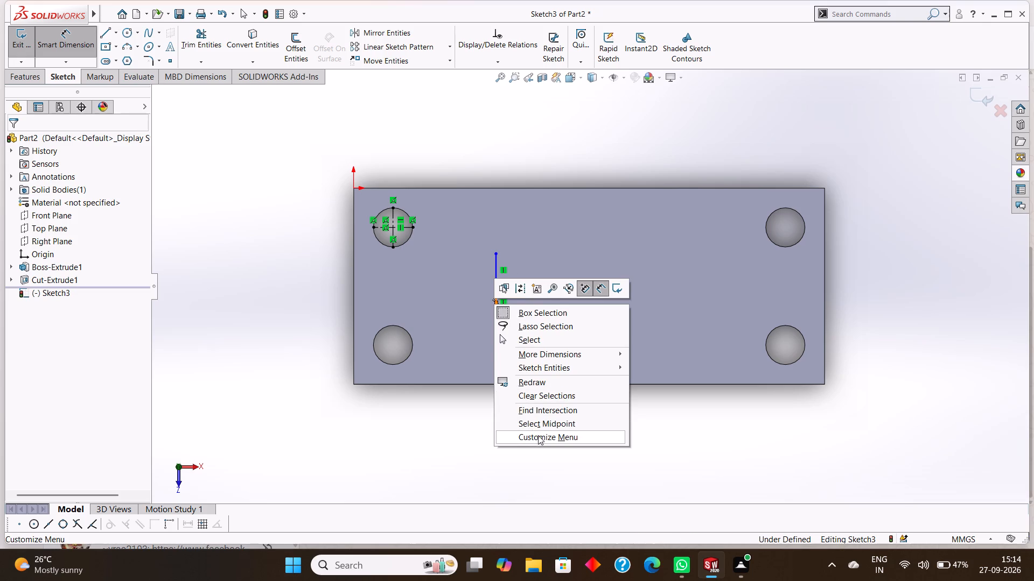
{"action": "key", "text": "Escape"}
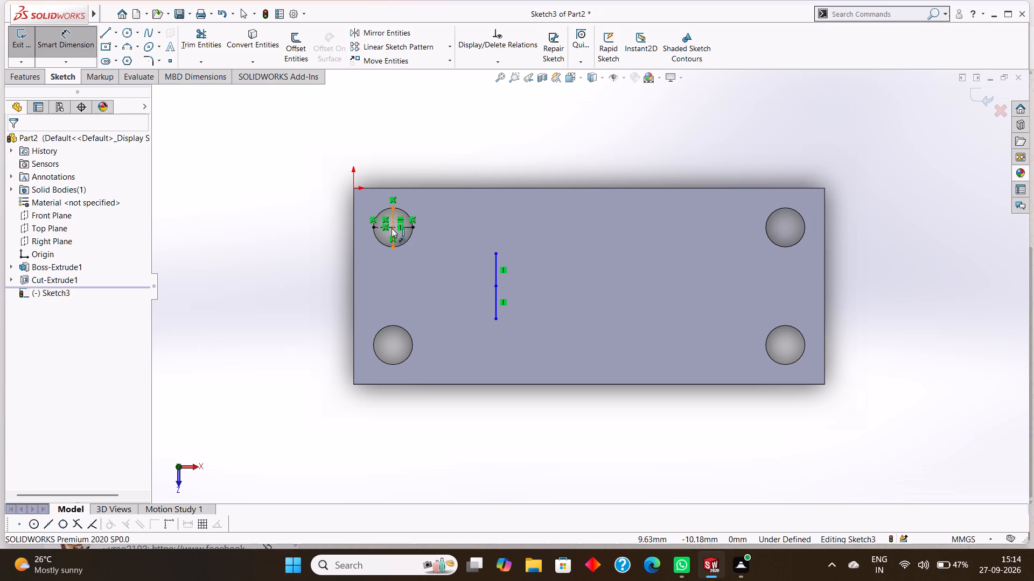
{"action": "left_click", "coordinate": [394, 225]}
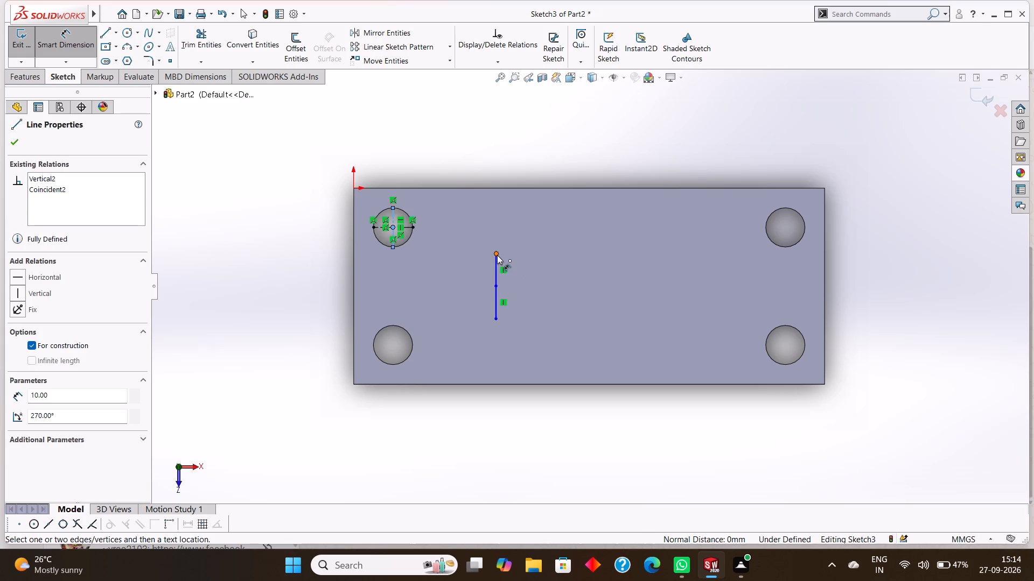
{"action": "left_click", "coordinate": [499, 253]}
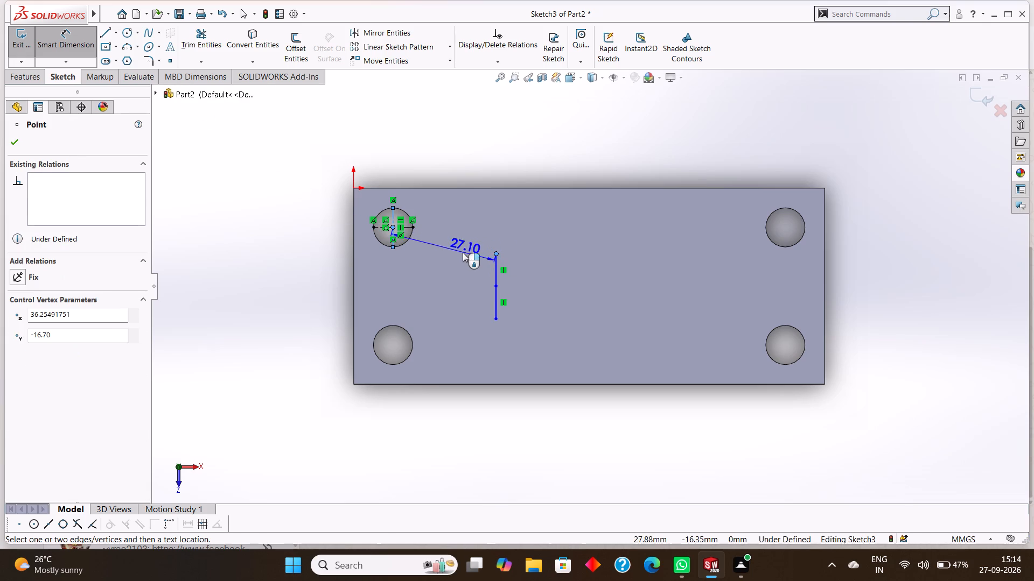
{"action": "left_click", "coordinate": [446, 166]}
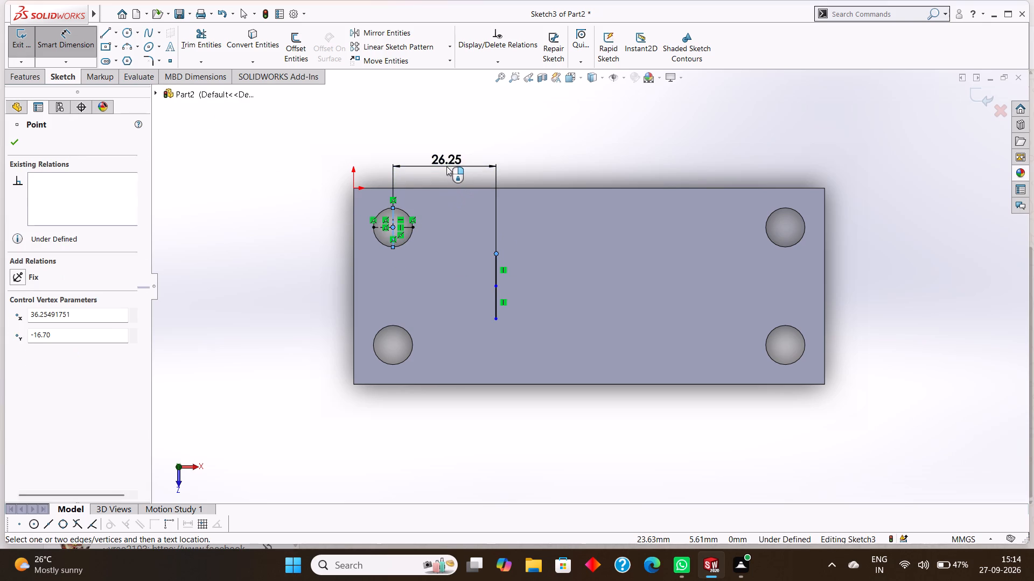
{"action": "type", "text": "15"}
{"action": "key", "text": "Return"}
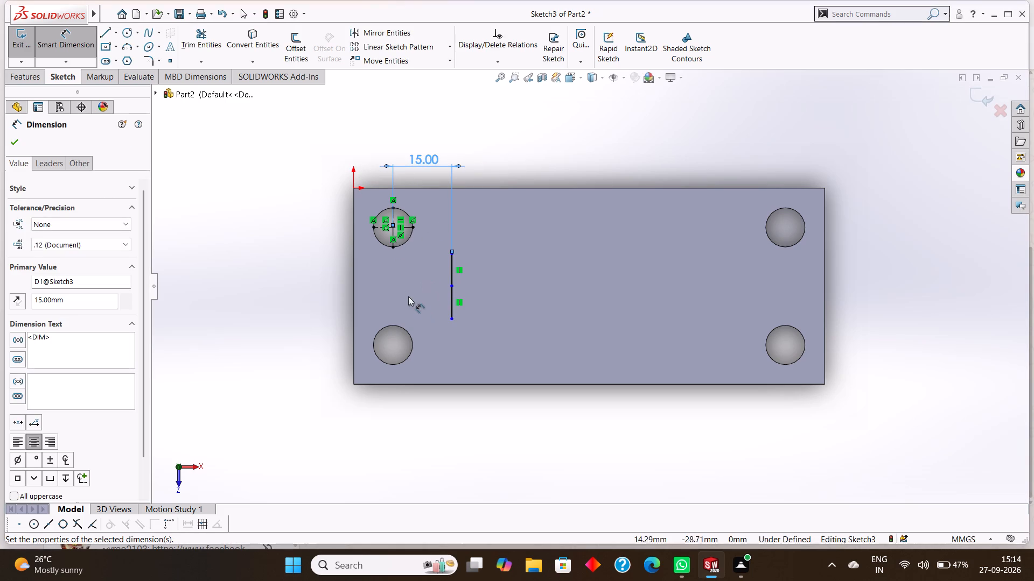
{"action": "left_click", "coordinate": [9, 144]}
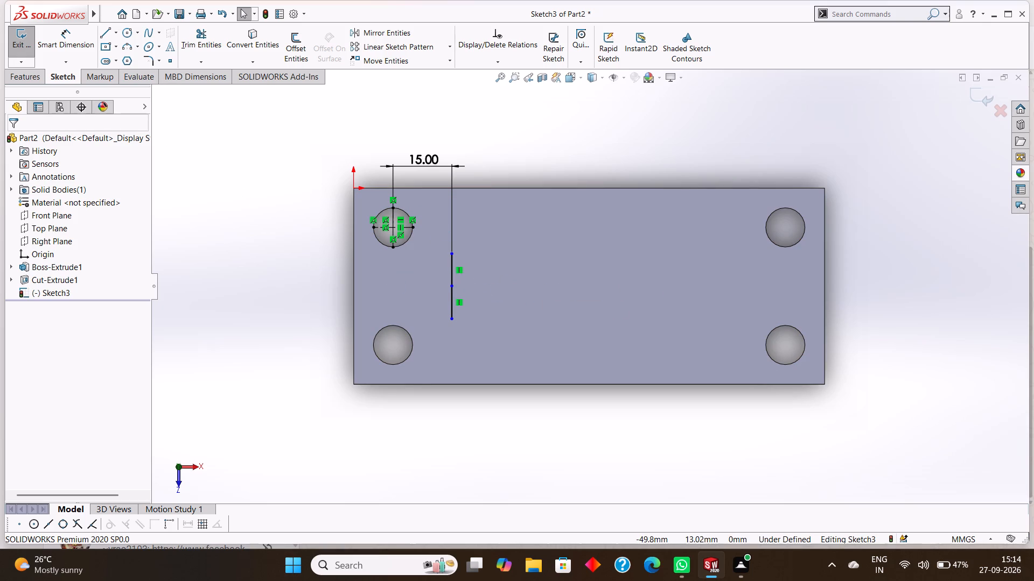
Sketch a 15 mm line parallel to the long edges from the collinear lines' origin-side end, towards the plate's middle.
{"action": "left_click", "coordinate": [107, 34]}
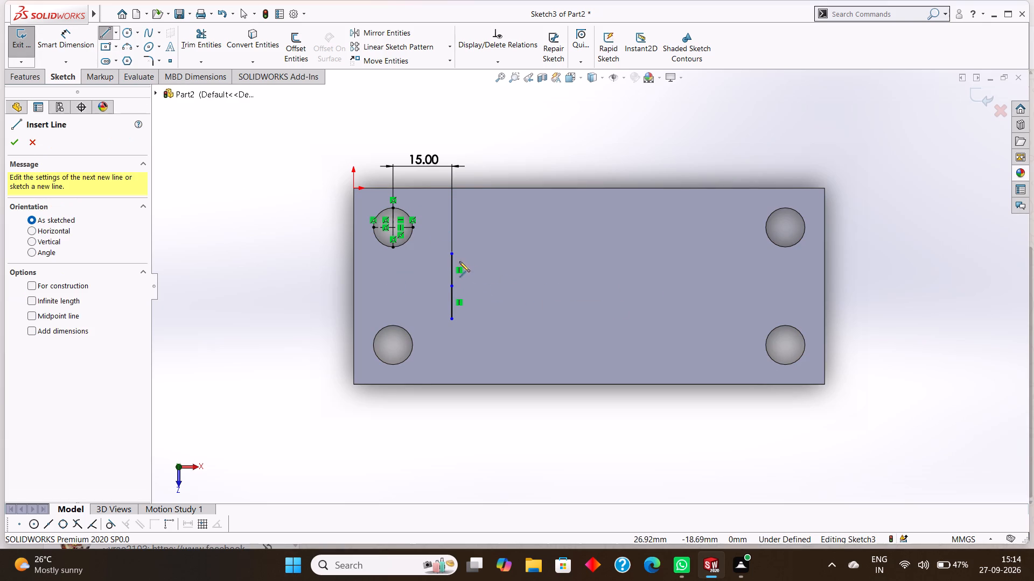
{"action": "left_click", "coordinate": [449, 251]}
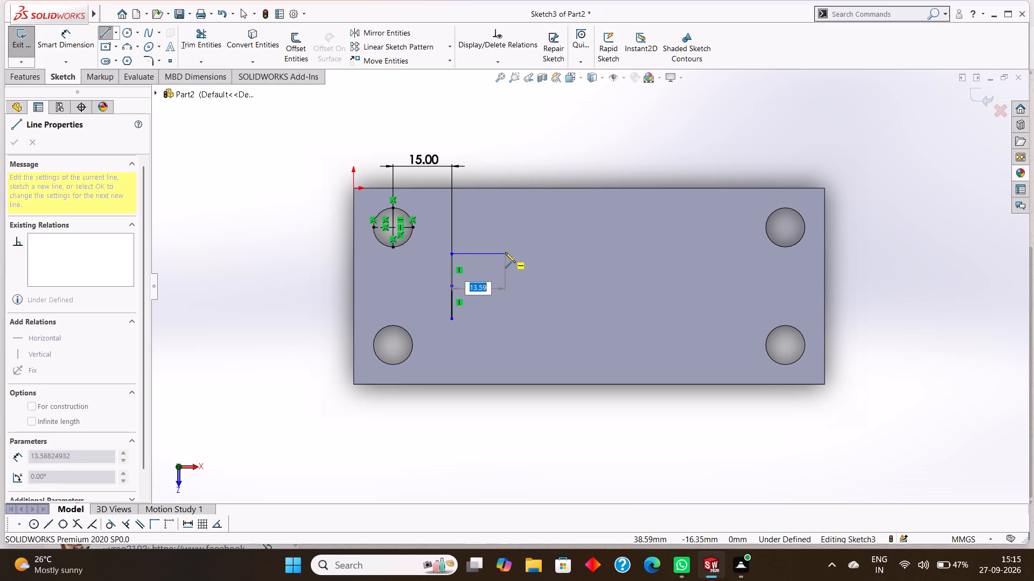
{"action": "type", "text": "15"}
{"action": "key", "text": "Return"}
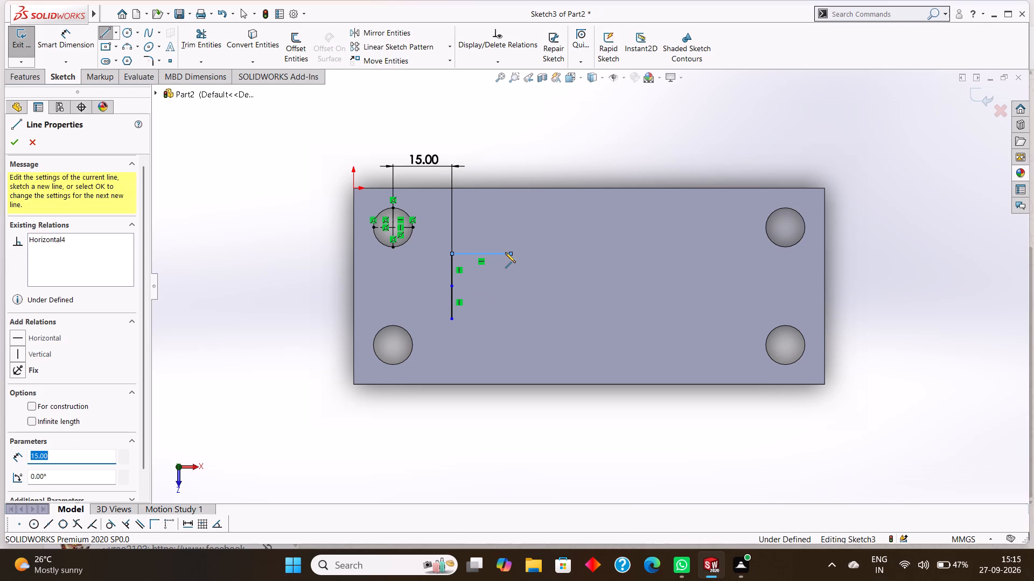
{"action": "right_click", "coordinate": [516, 227]}
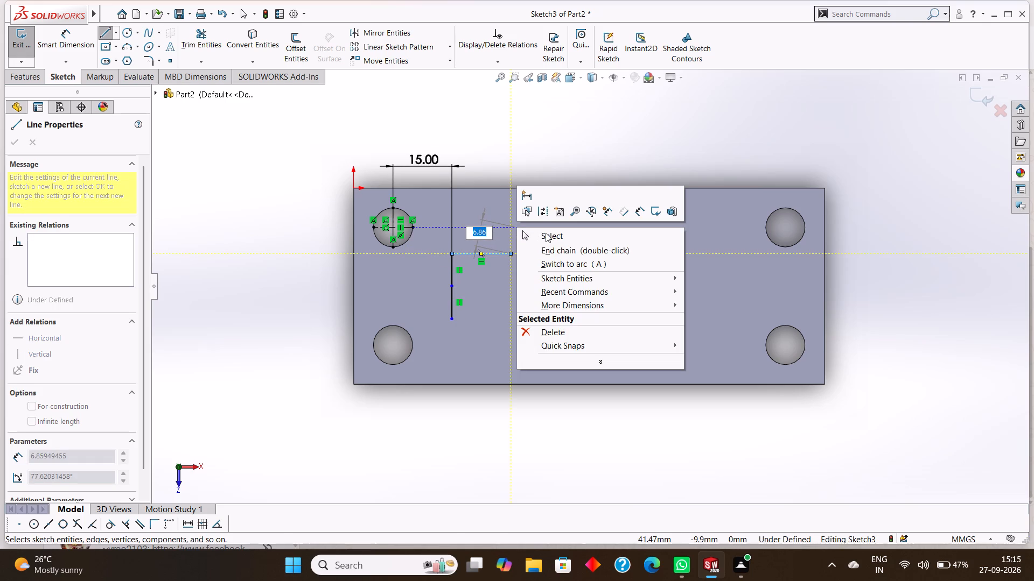
{"action": "left_click", "coordinate": [546, 233]}
Sketch a matching 15 mm parallel line towards the plate's middle from the other end of the collinear lines.
{"action": "left_click", "coordinate": [110, 32]}
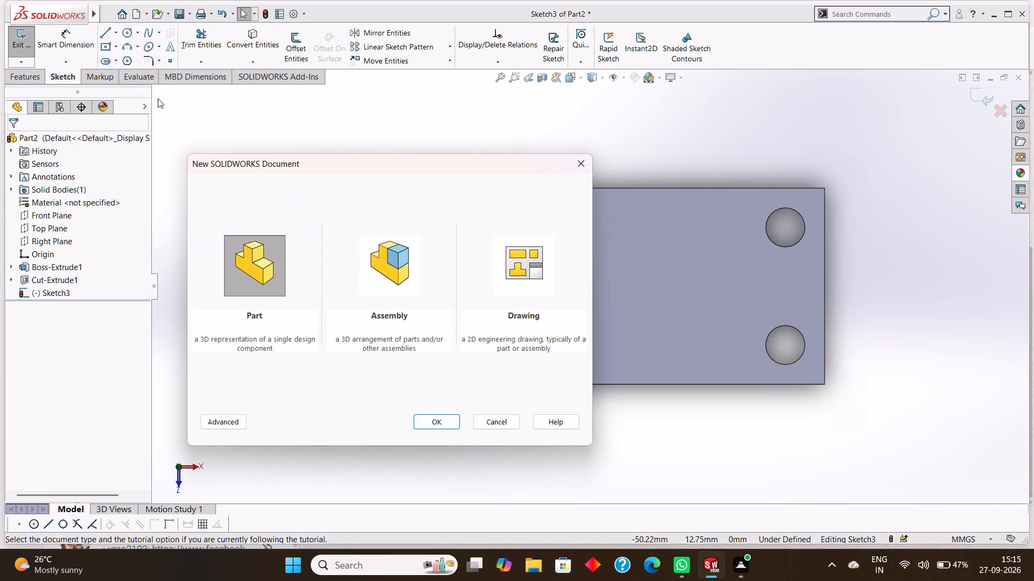
{"action": "left_click", "coordinate": [579, 161]}
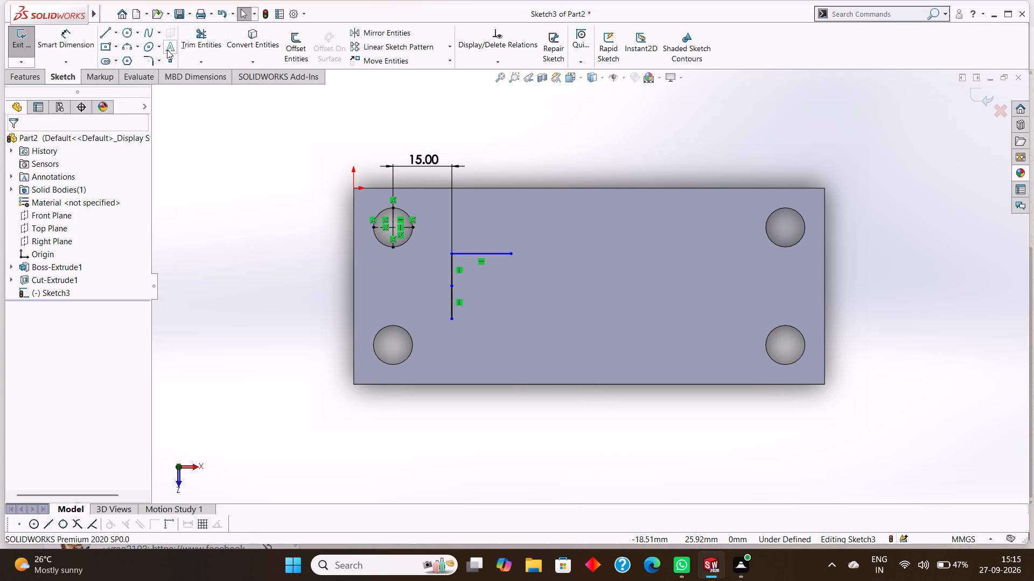
{"action": "left_click", "coordinate": [109, 30]}
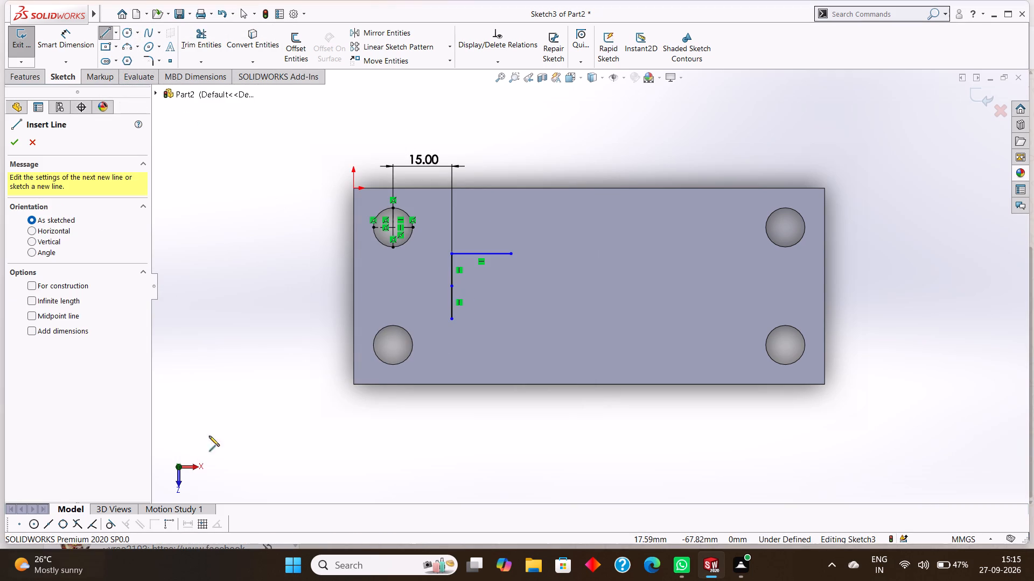
{"action": "left_click", "coordinate": [452, 317]}
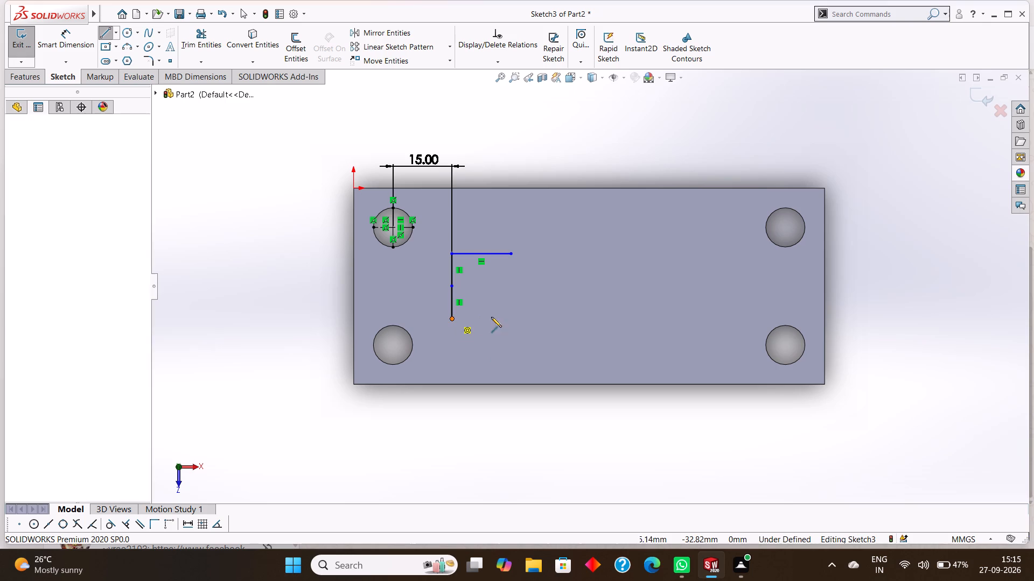
{"action": "type", "text": "15"}
{"action": "key", "text": "Return"}
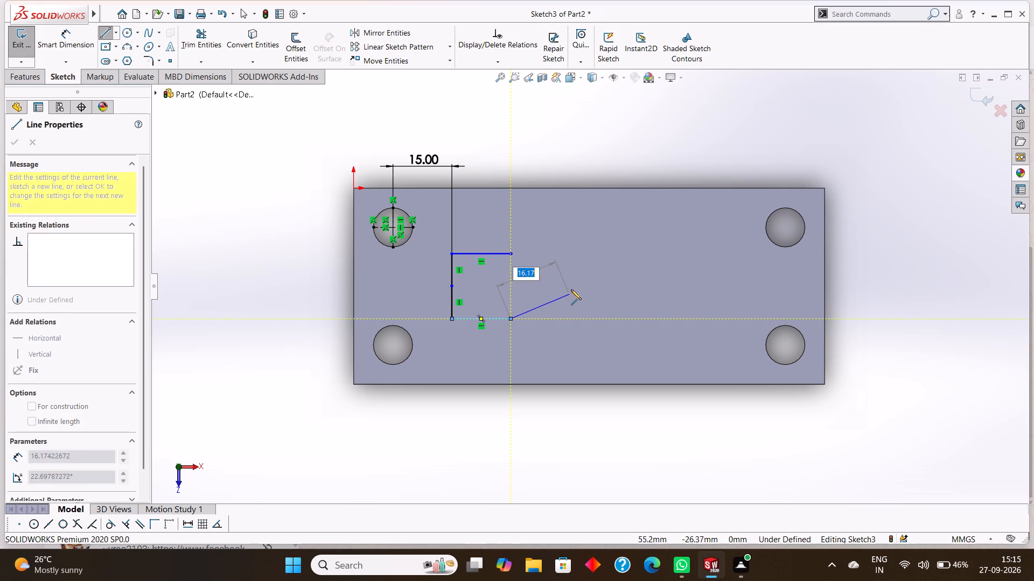
Draw two consecutive 35 mm centerlines parallel to the long edges, starting where the collinear 8.3 mm lines meet and running away from the origin.
{"action": "right_click", "coordinate": [571, 289]}
{"action": "left_click", "coordinate": [597, 294]}
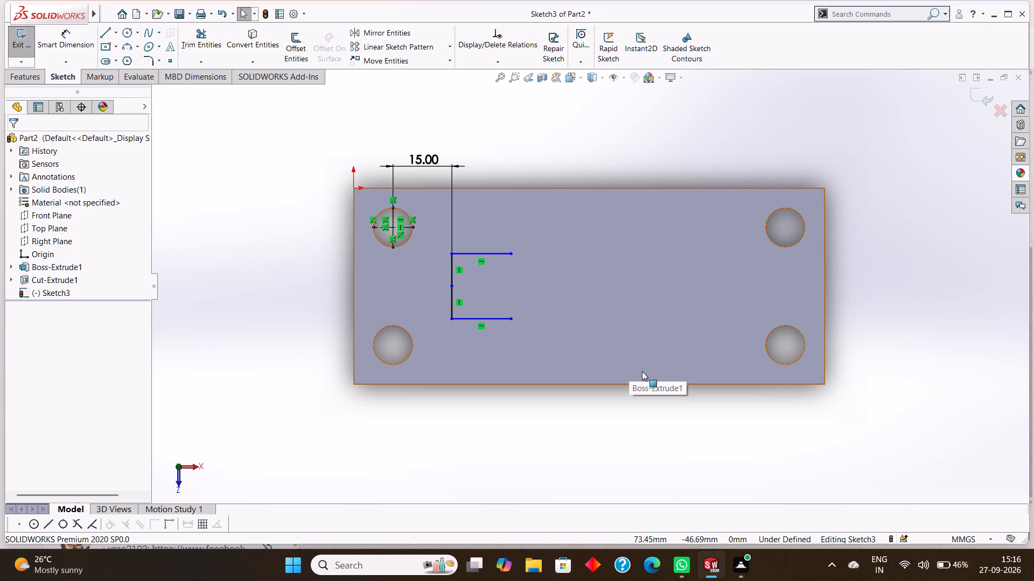
{"action": "left_click", "coordinate": [113, 34]}
{"action": "left_click", "coordinate": [126, 56]}
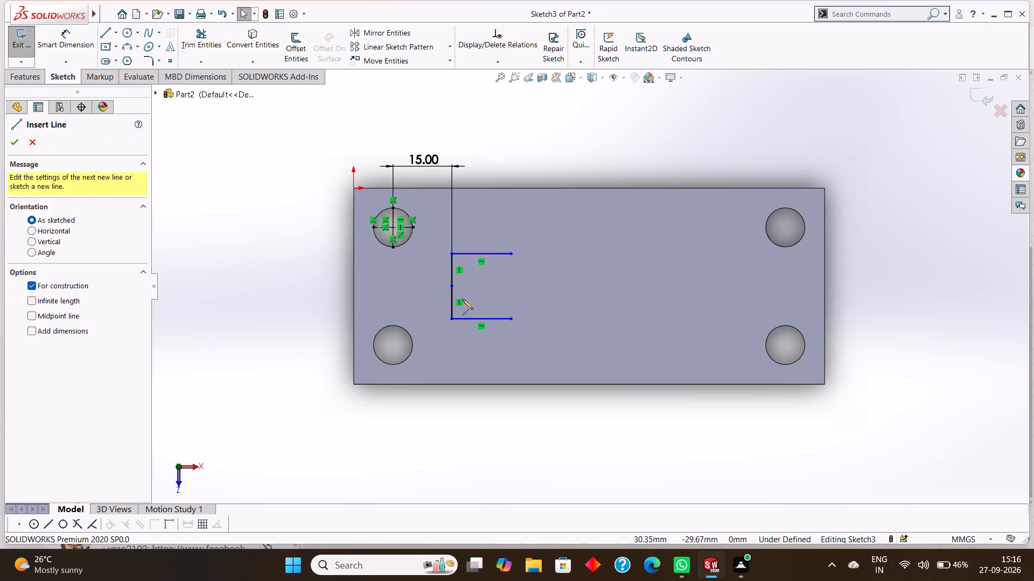
{"action": "left_click", "coordinate": [452, 286]}
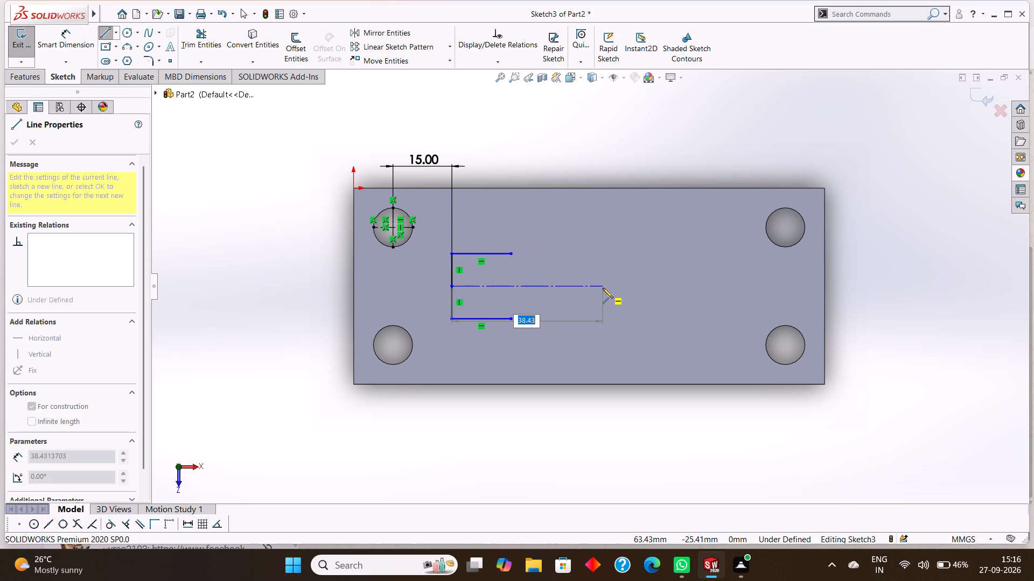
{"action": "type", "text": "35"}
{"action": "key", "text": "Return"}
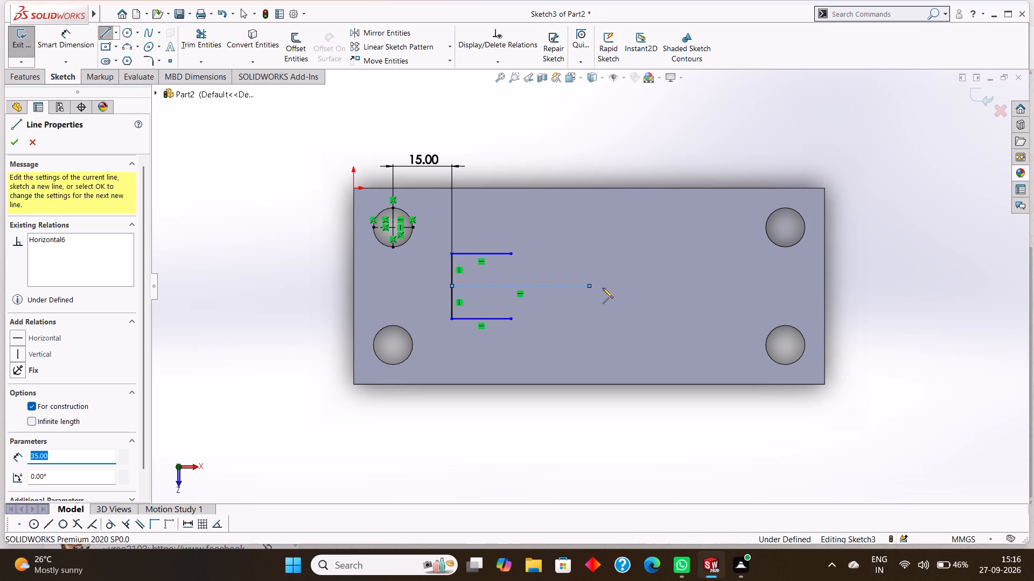
{"action": "type", "text": "35"}
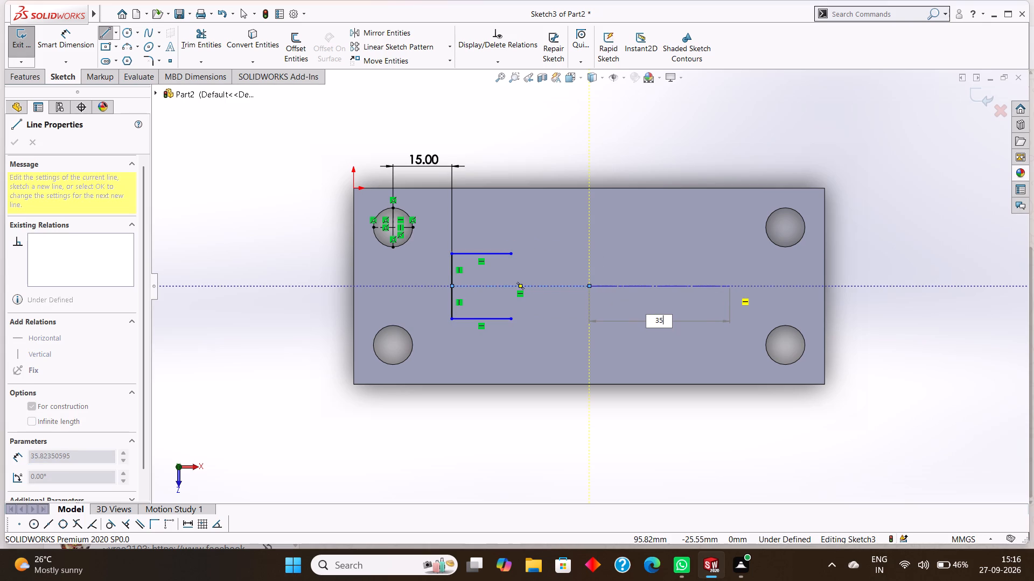
{"action": "key", "text": "Return"}
{"action": "right_click", "coordinate": [709, 237]}
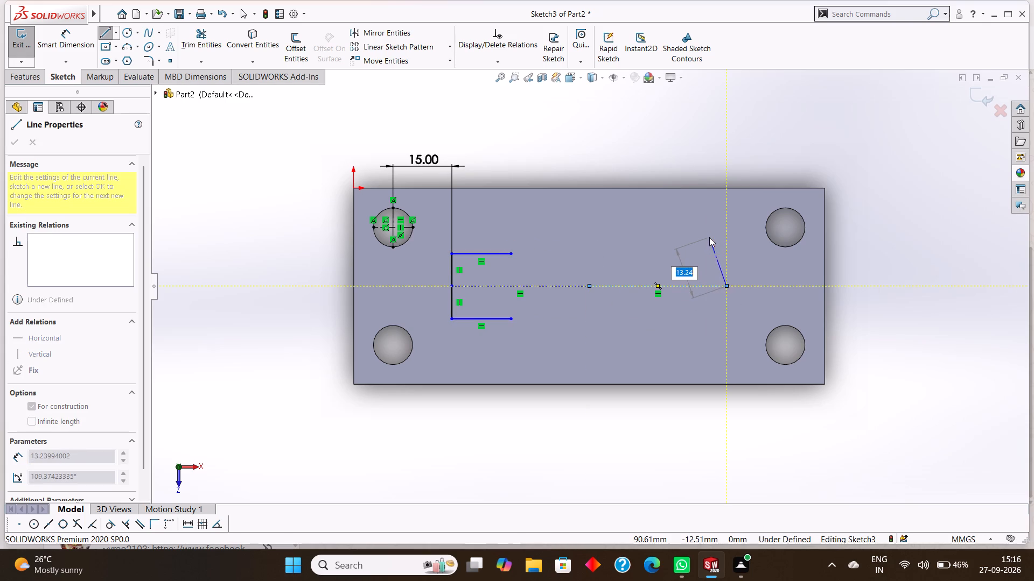
{"action": "left_click", "coordinate": [733, 241]}
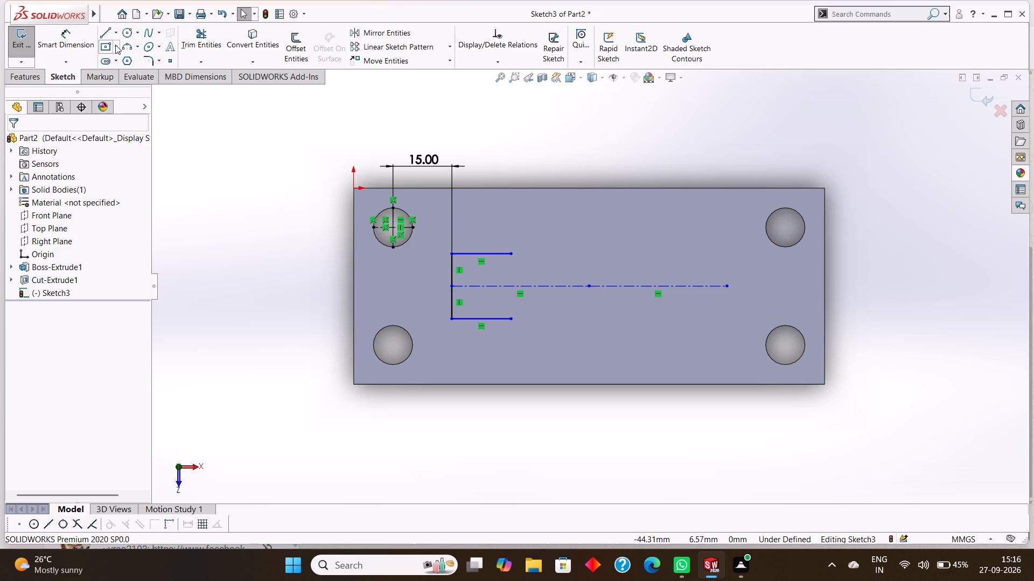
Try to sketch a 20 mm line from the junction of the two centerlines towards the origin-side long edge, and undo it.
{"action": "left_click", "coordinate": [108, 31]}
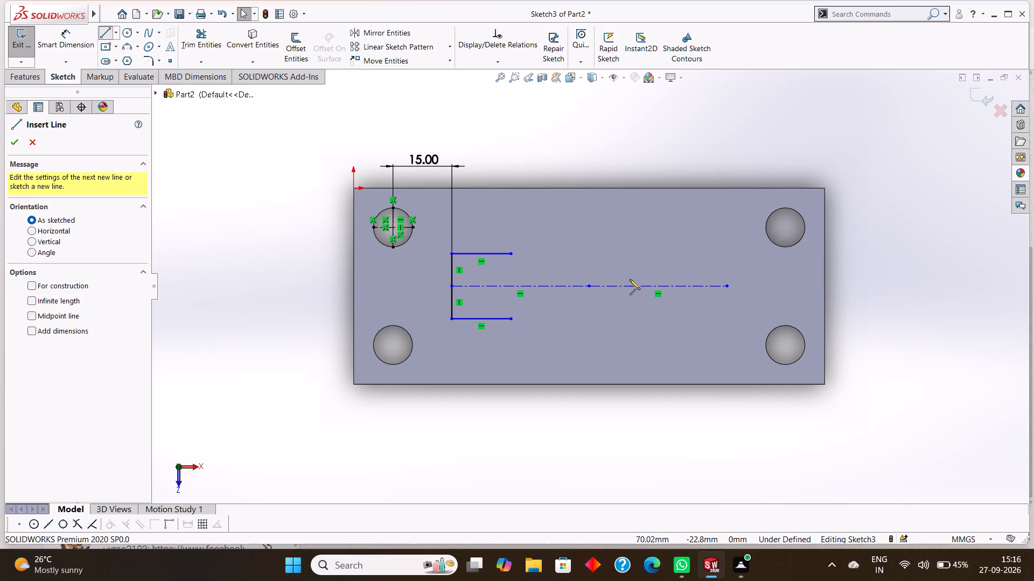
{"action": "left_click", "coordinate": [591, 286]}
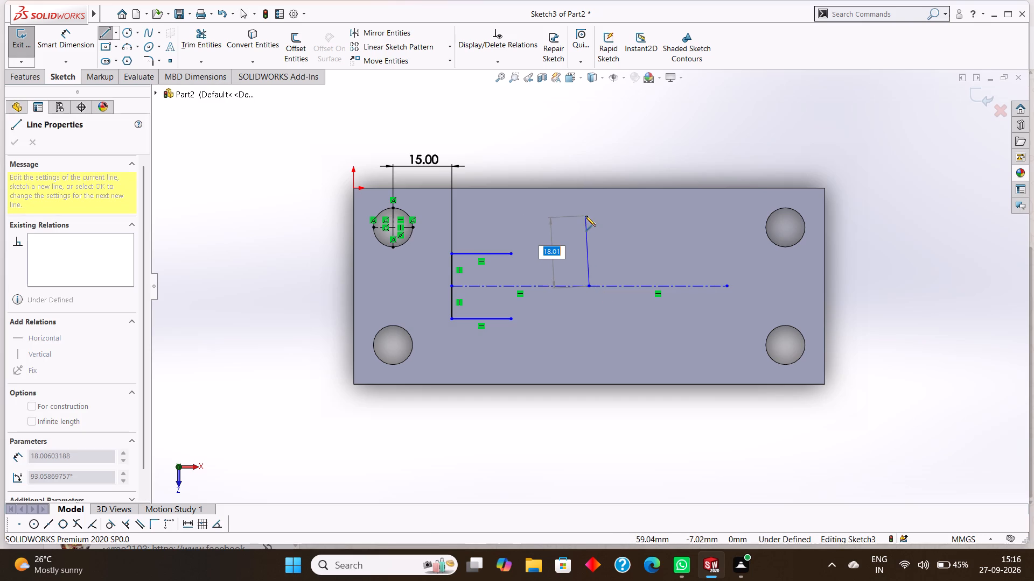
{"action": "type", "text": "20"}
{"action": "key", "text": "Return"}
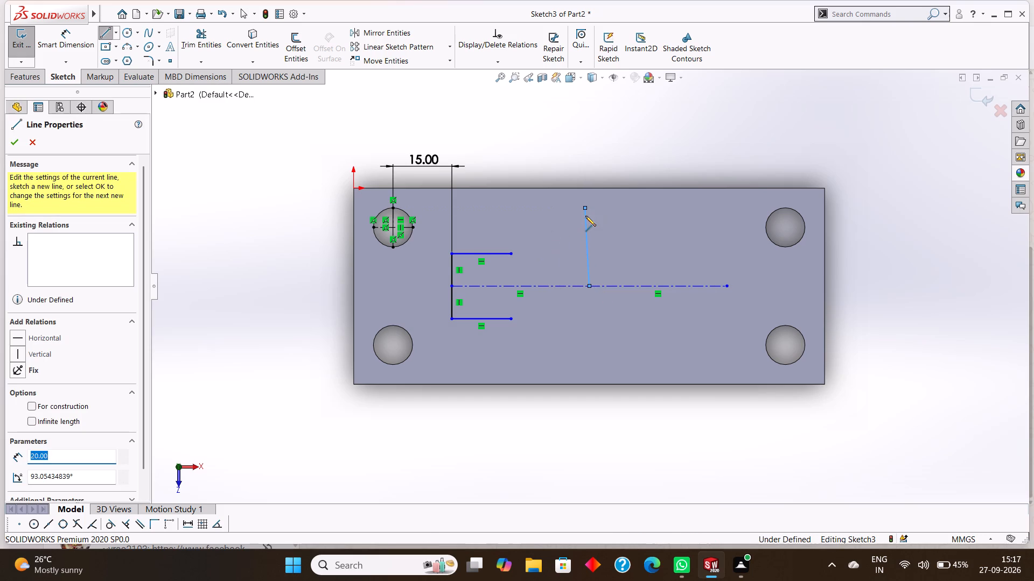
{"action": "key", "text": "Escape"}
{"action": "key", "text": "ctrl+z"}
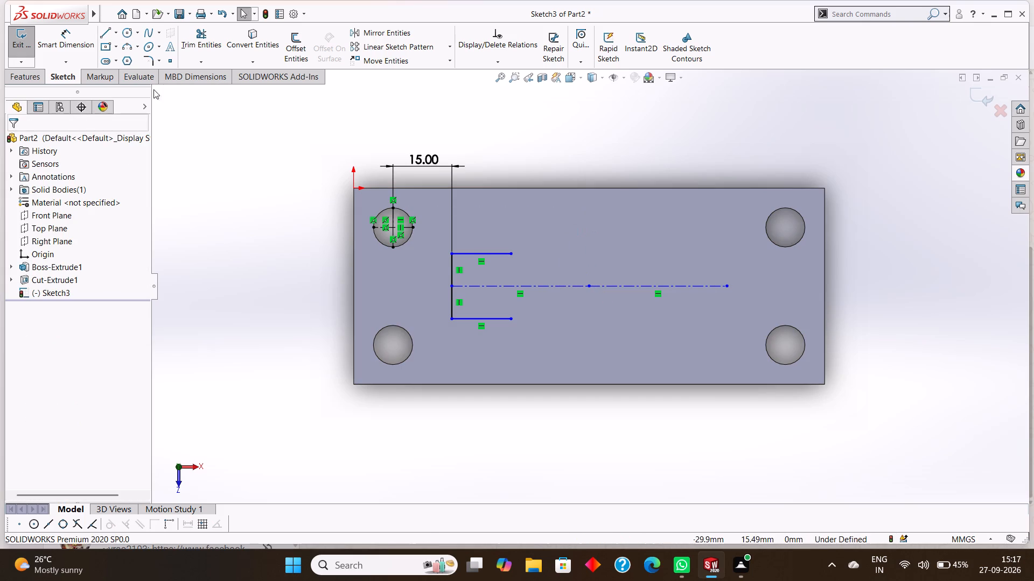
Sketch a 20 mm perpendicular line from the centerlines' junction towards the origin-side long edge, continuing with an 8.3 mm line towards the origin-side short edge.
{"action": "left_click", "coordinate": [115, 35]}
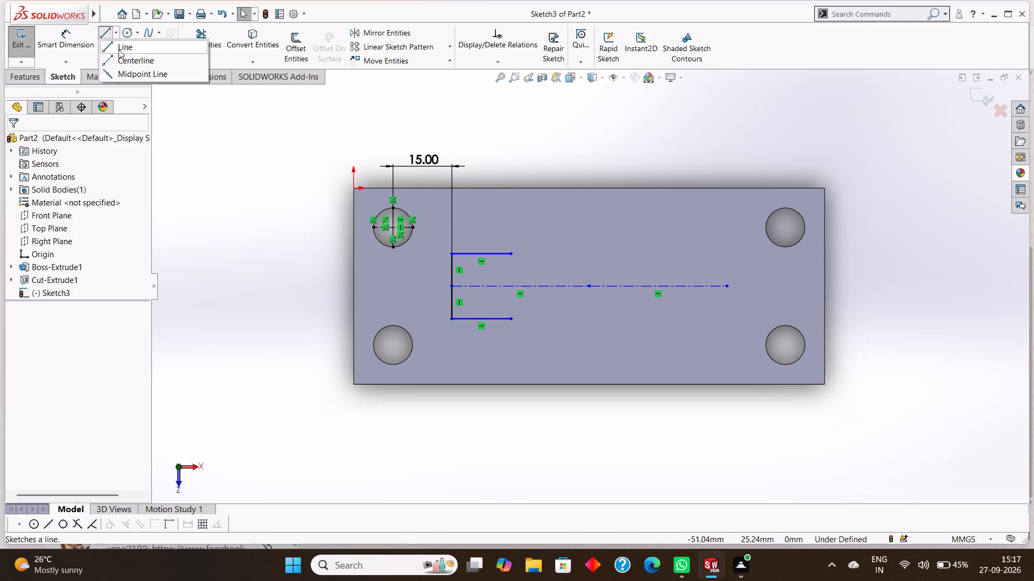
{"action": "left_click", "coordinate": [118, 49]}
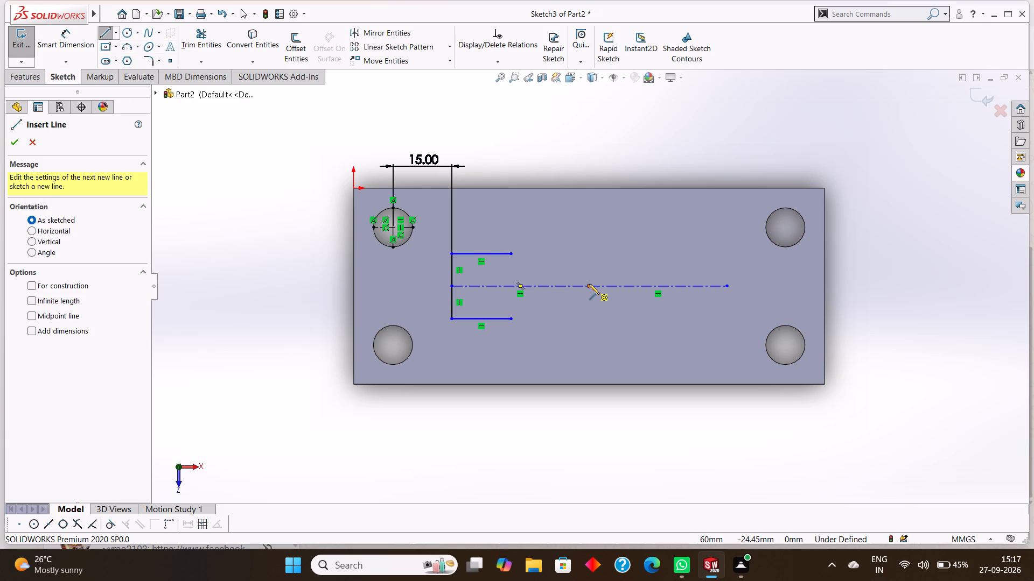
{"action": "left_click", "coordinate": [589, 284]}
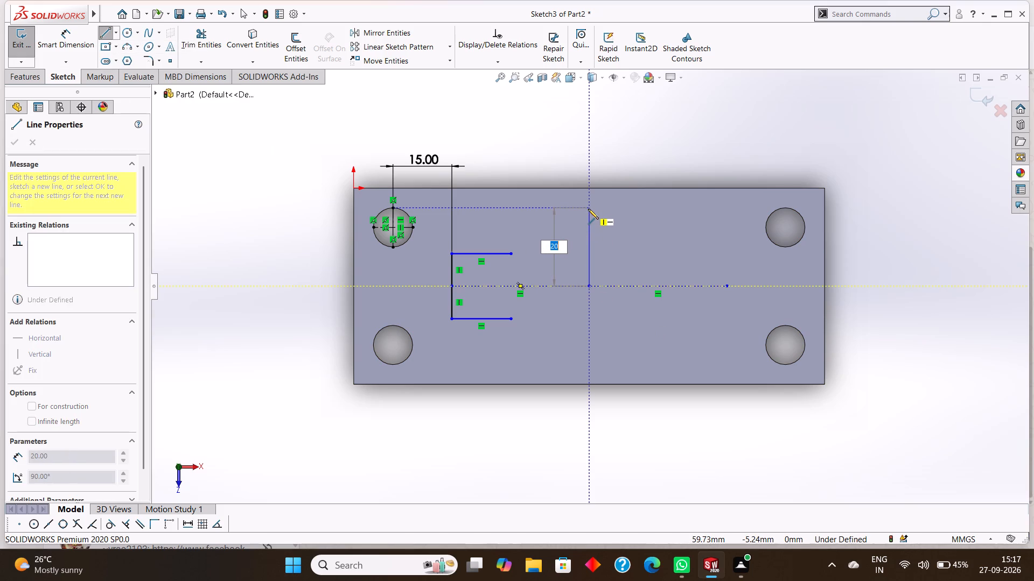
{"action": "left_click", "coordinate": [589, 208]}
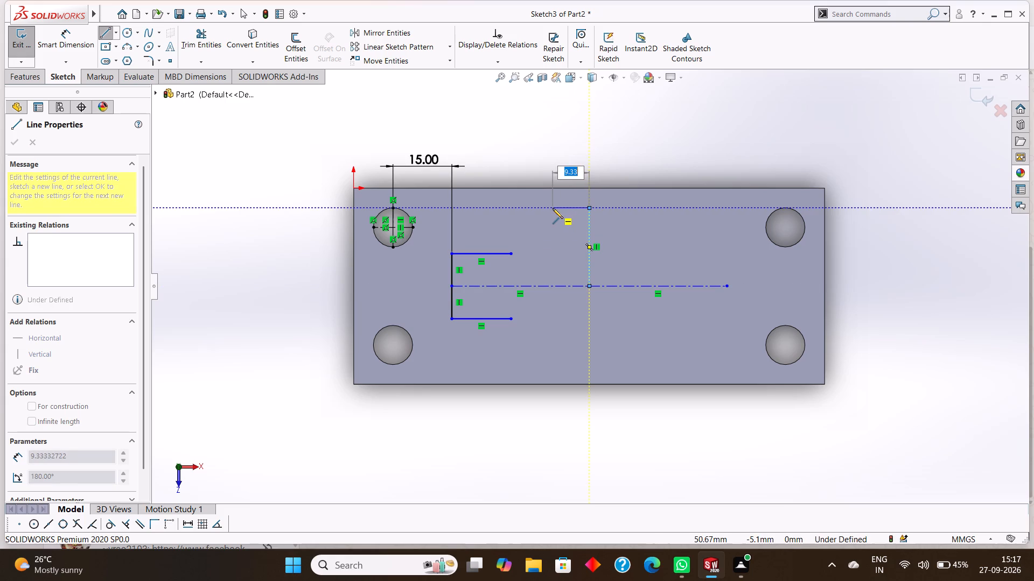
{"action": "type", "text": "8.3"}
{"action": "key", "text": "Return"}
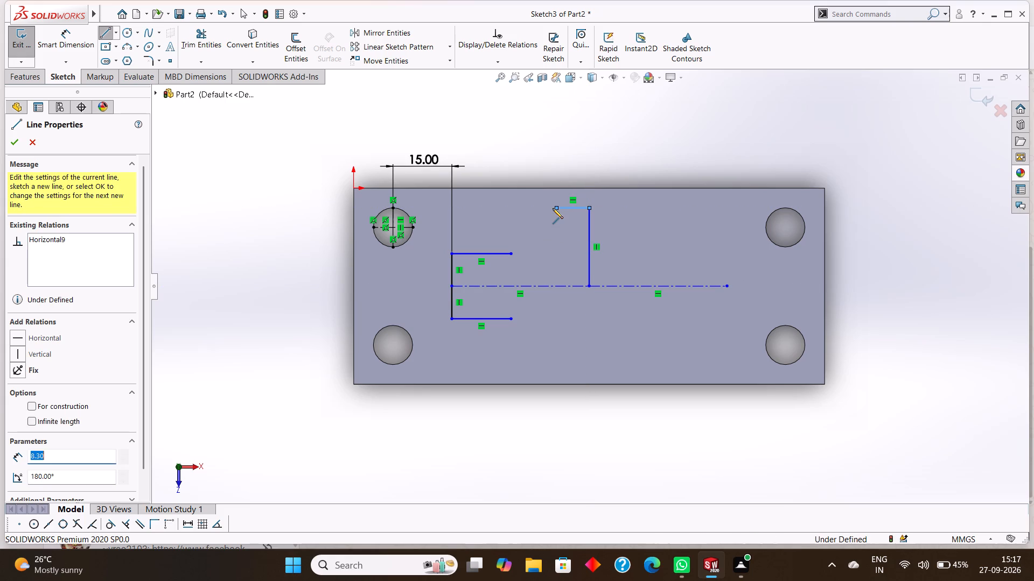
{"action": "right_click", "coordinate": [557, 230]}
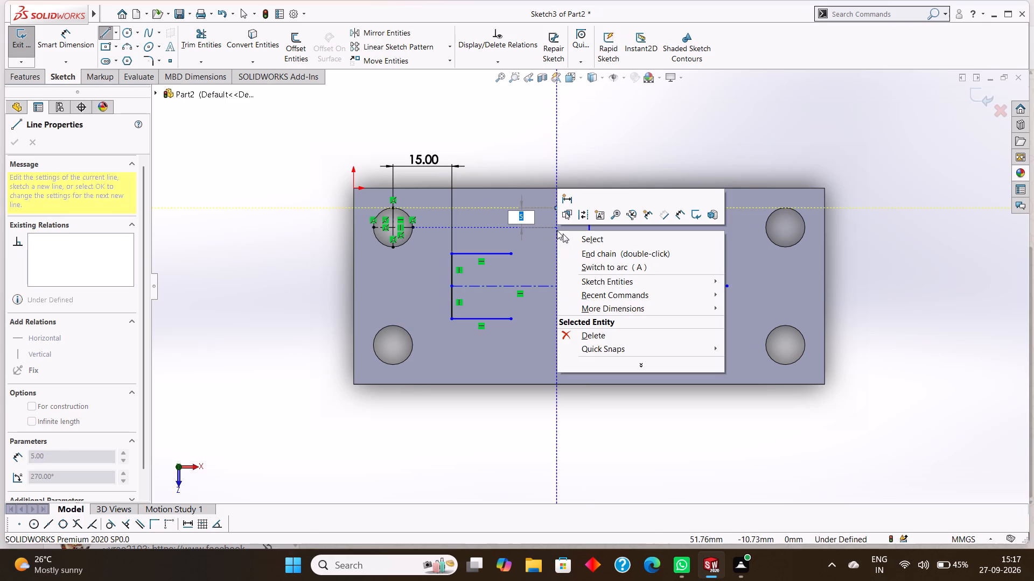
{"action": "left_click", "coordinate": [575, 233]}
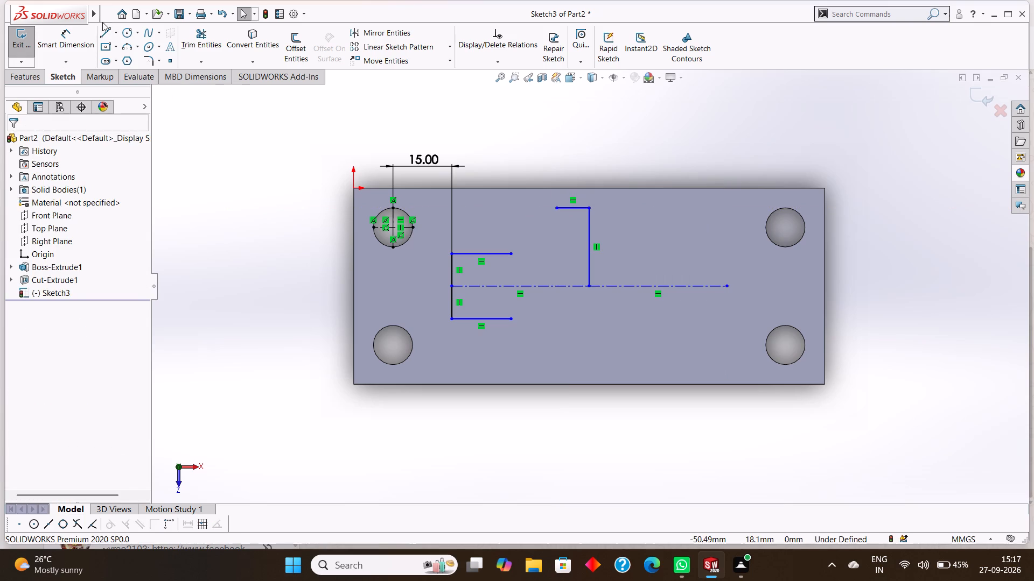
Sketch an 8.3 mm line from the end of the 20 mm line, parallel to the long edges and away from the origin.
{"action": "left_click", "coordinate": [102, 32]}
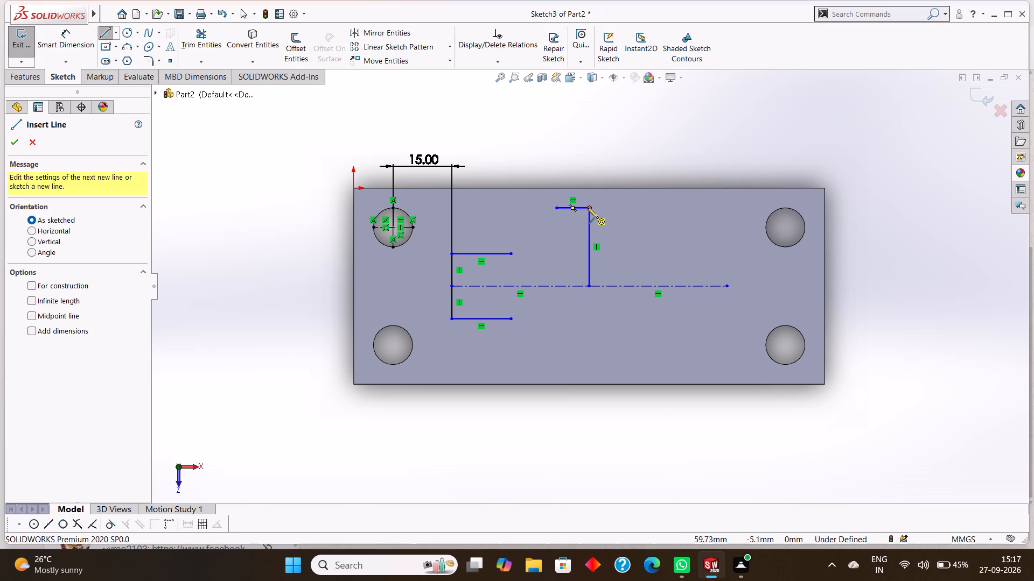
{"action": "left_click", "coordinate": [590, 206]}
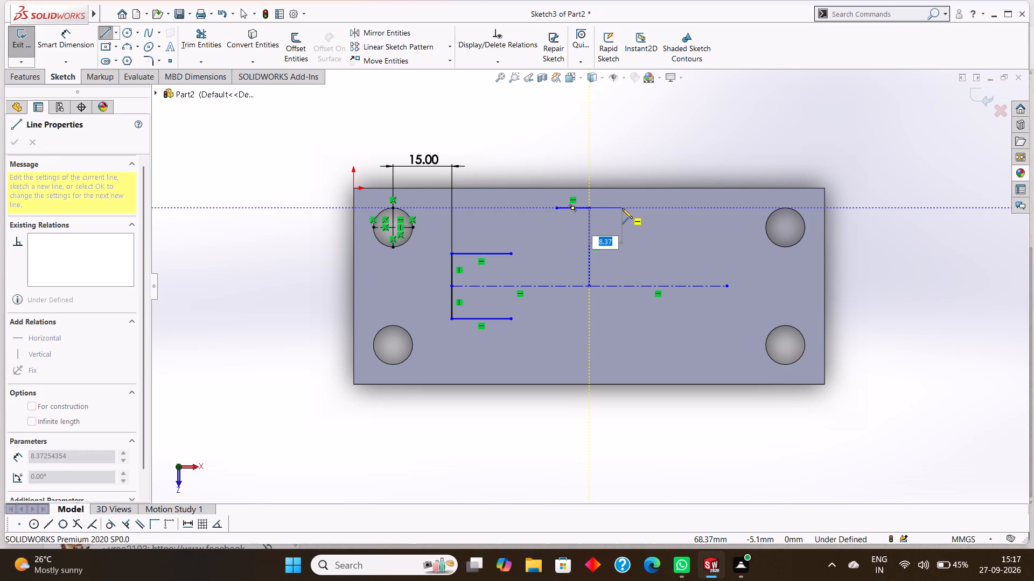
{"action": "type", "text": "8.3"}
{"action": "key", "text": "Return"}
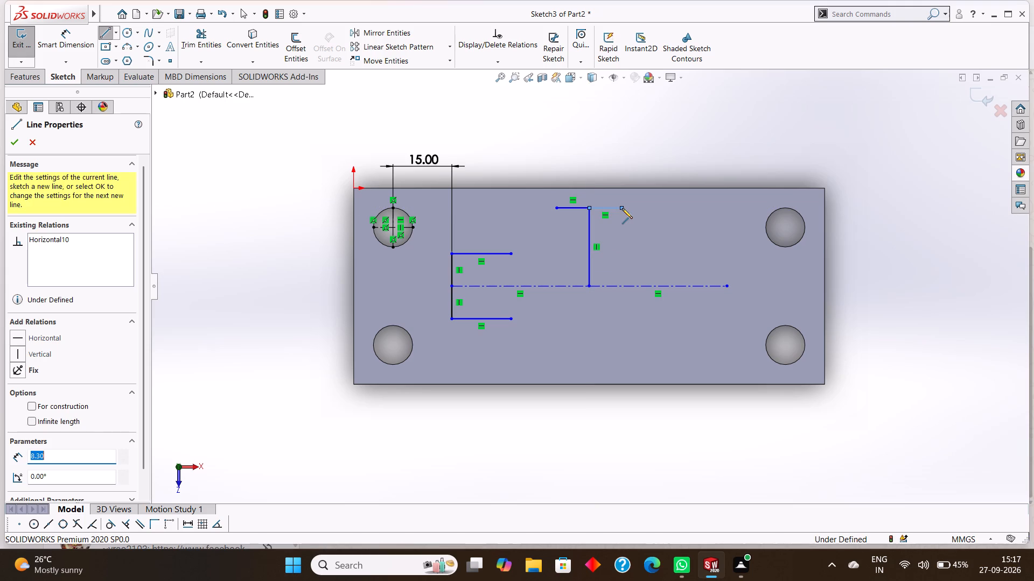
{"action": "right_click", "coordinate": [644, 213]}
{"action": "left_click", "coordinate": [667, 224]}
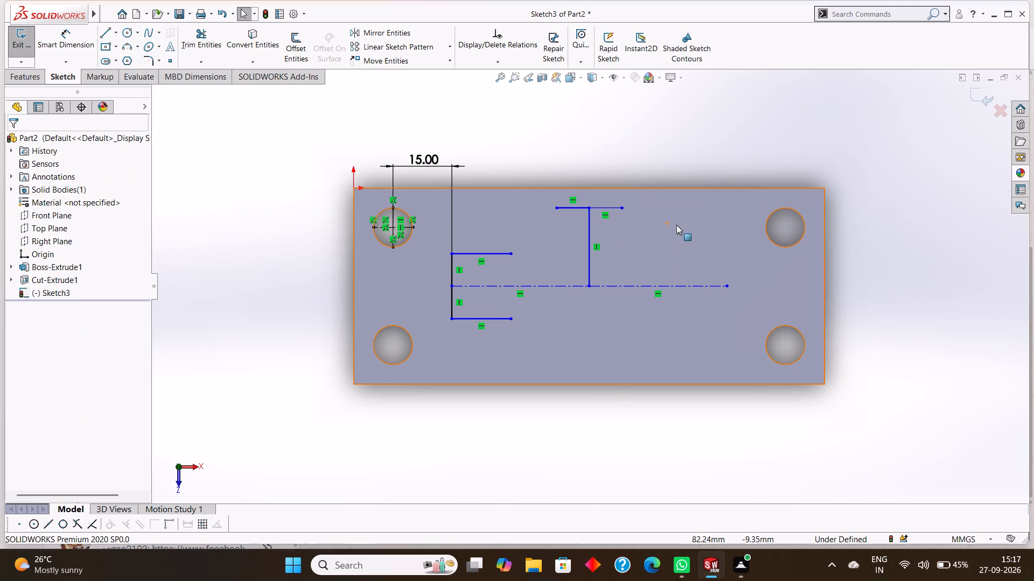
Sketch a 20 mm perpendicular line from the centerlines' junction towards the opposite long edge, continuing with an 8.3 mm line away from the origin-side short edge.
{"action": "left_click", "coordinate": [103, 34]}
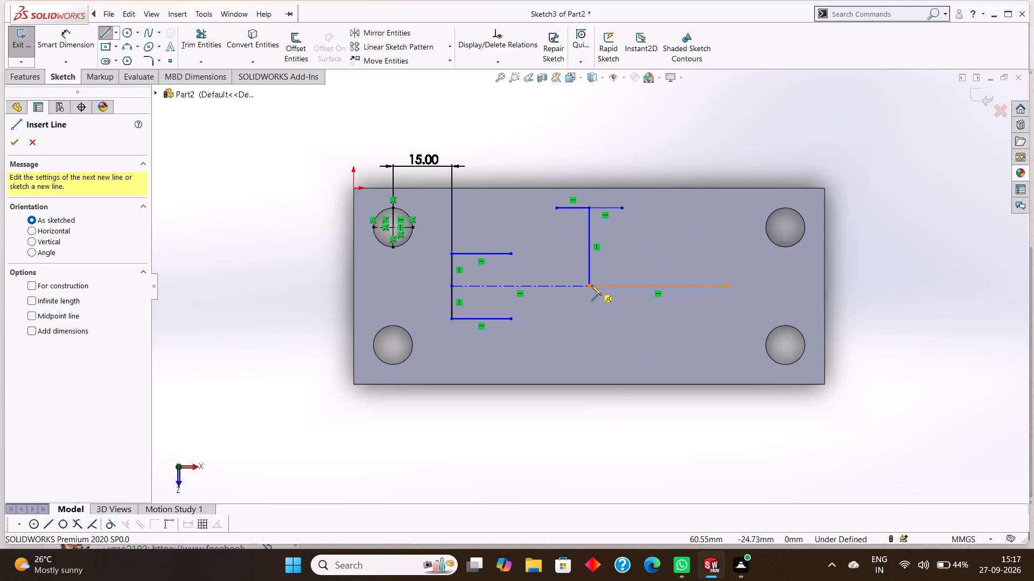
{"action": "left_click", "coordinate": [591, 285]}
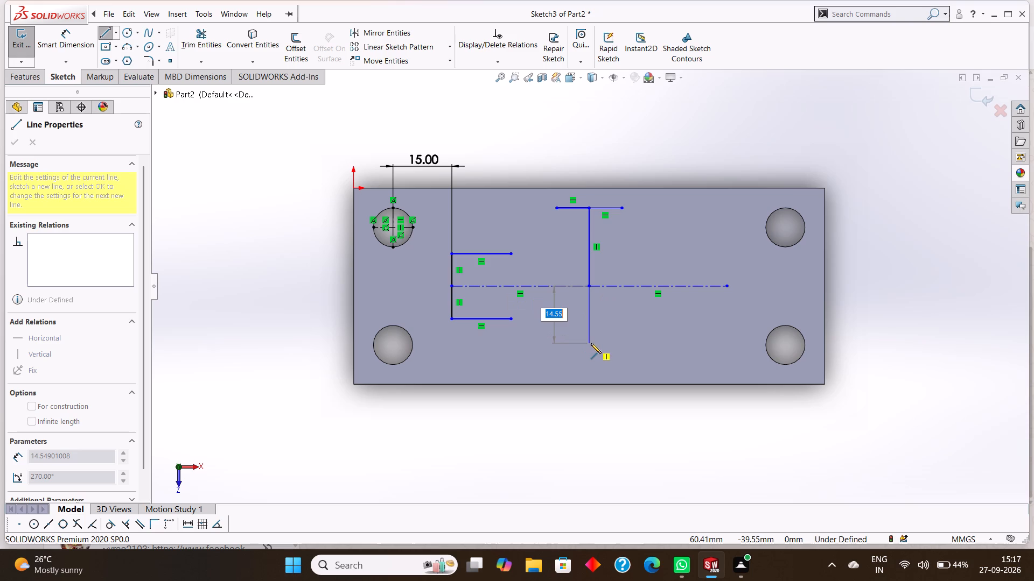
{"action": "type", "text": "20"}
{"action": "key", "text": "Return"}
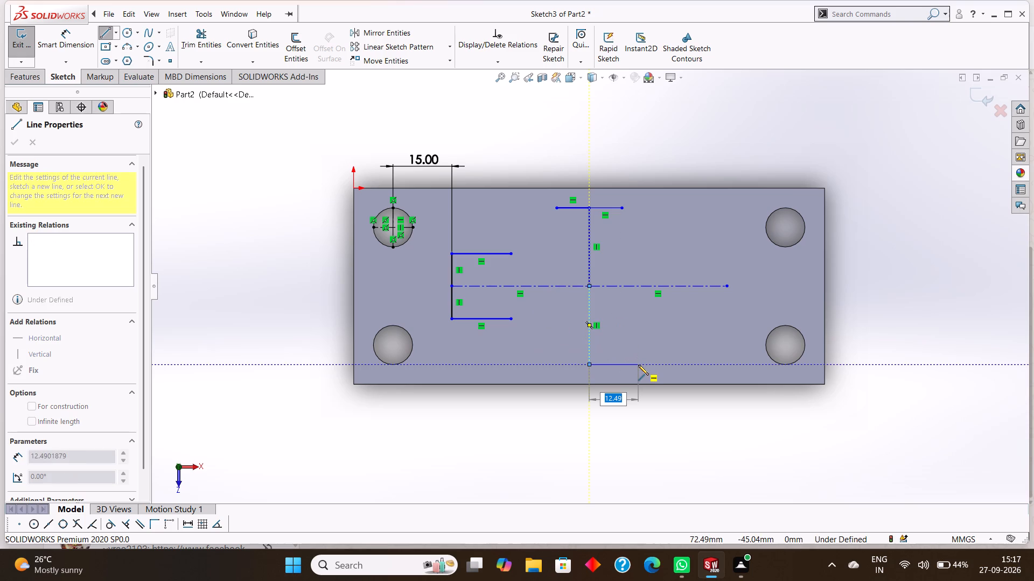
{"action": "type", "text": "8.3"}
{"action": "key", "text": "Return"}
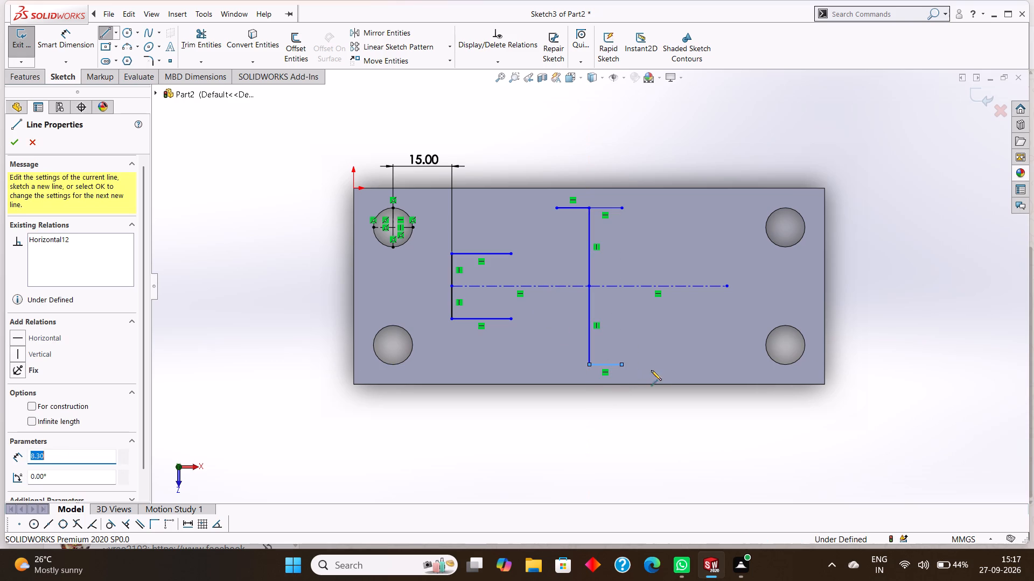
{"action": "right_click", "coordinate": [660, 342]}
{"action": "left_click", "coordinate": [688, 346]}
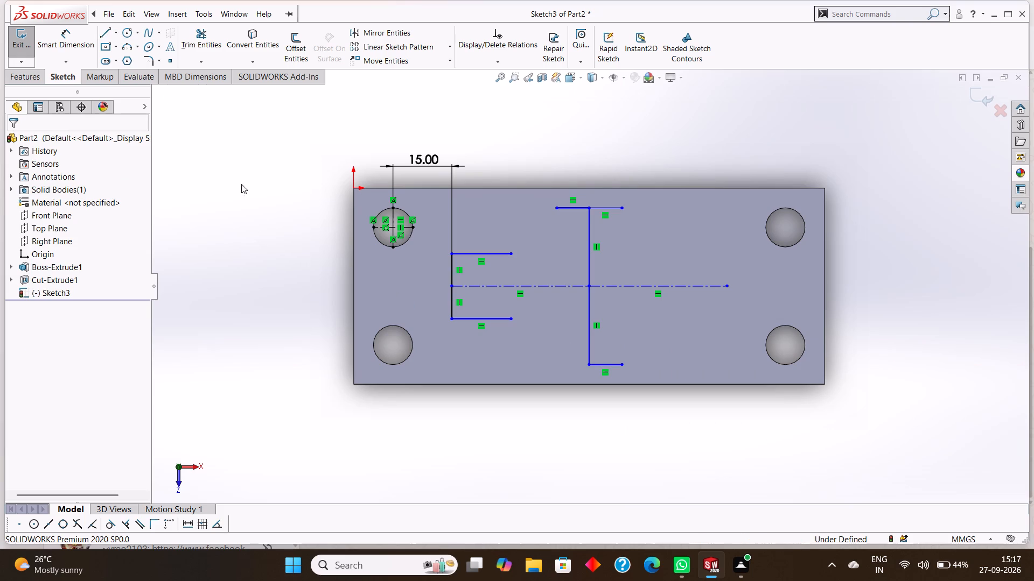
From the second 20 mm line's outer end, sketch an 8.3 mm line towards the origin-side short edge and connect it diagonally to the nearest 15 mm line's free end.
{"action": "left_click", "coordinate": [99, 31]}
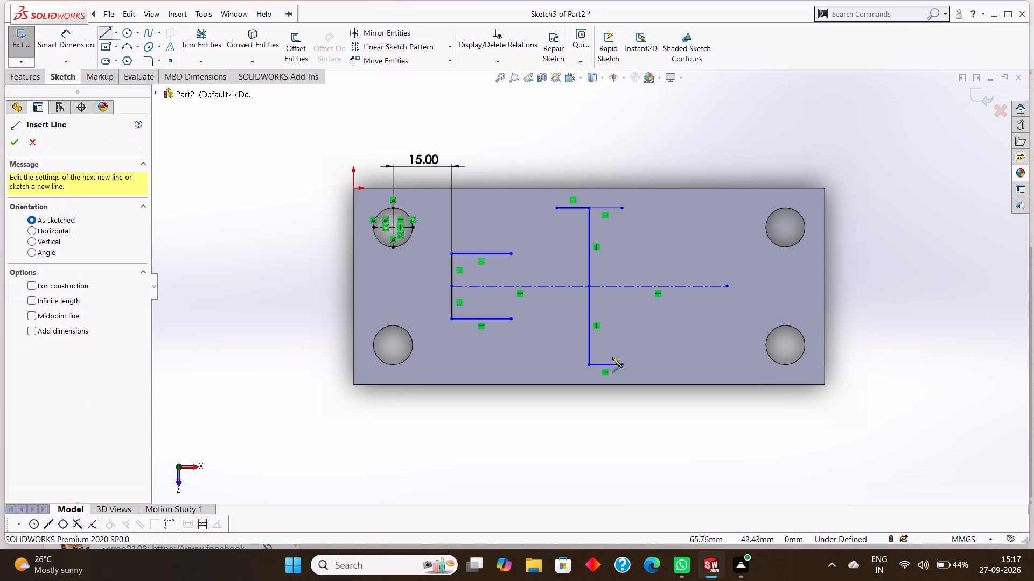
{"action": "left_click", "coordinate": [588, 363]}
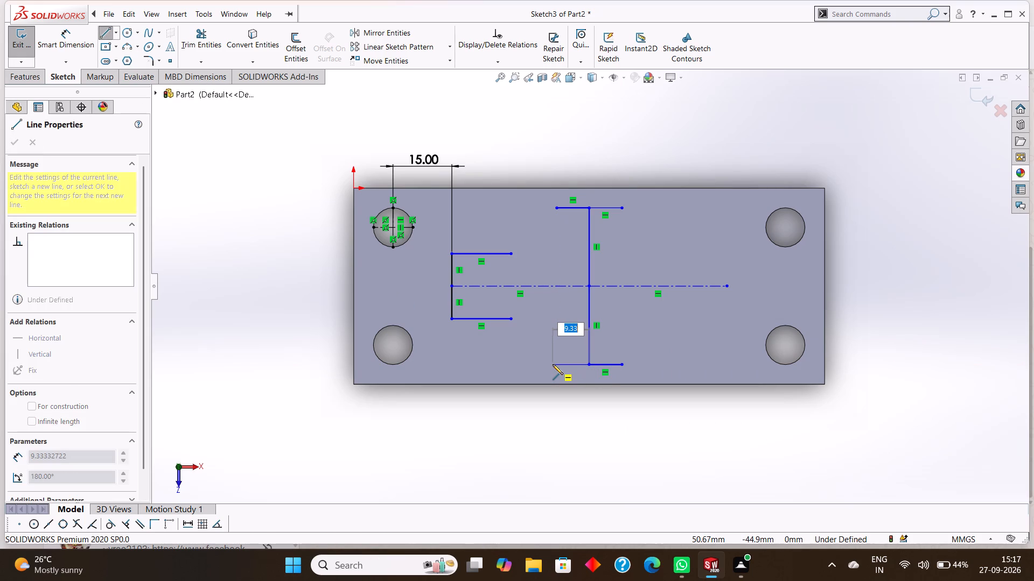
{"action": "type", "text": "8.3"}
{"action": "key", "text": "Return"}
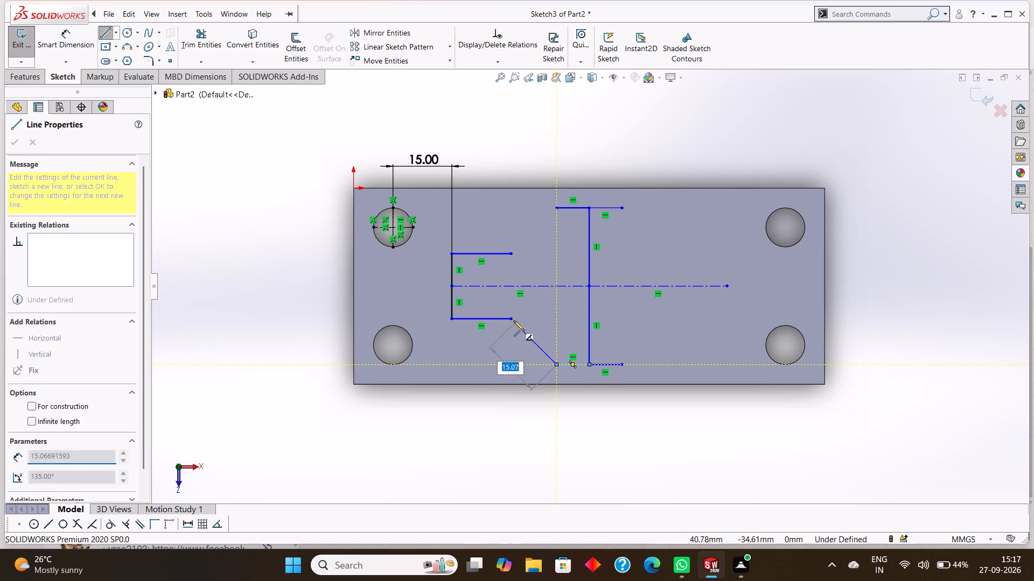
{"action": "left_click", "coordinate": [512, 317]}
{"action": "right_click", "coordinate": [490, 353]}
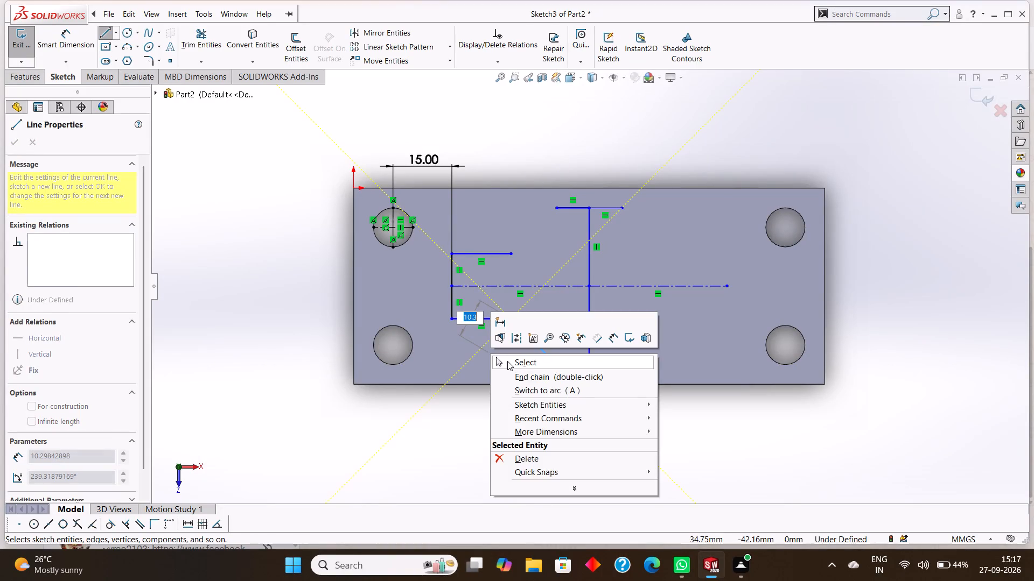
{"action": "left_click", "coordinate": [507, 361]}
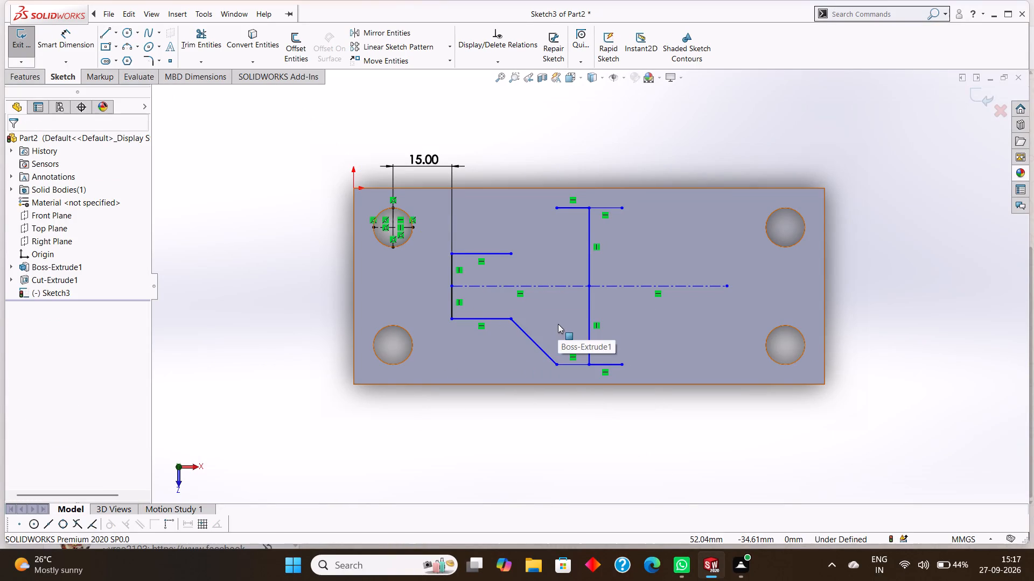
Connect the origin-side 15 mm line's free end diagonally to the nearer end of the origin-side 8.3 mm lines.
{"action": "left_click", "coordinate": [109, 32]}
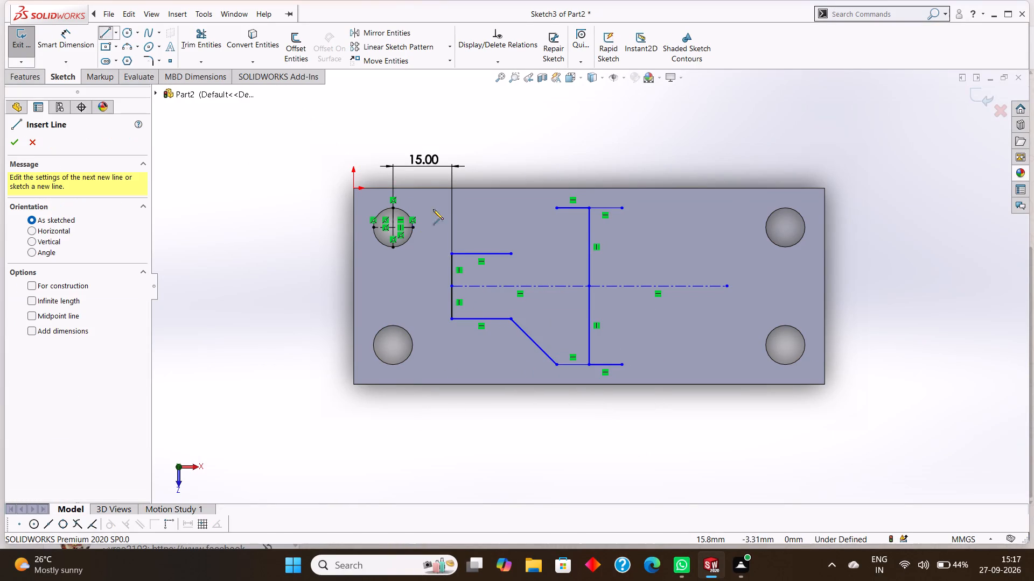
{"action": "left_click", "coordinate": [509, 252]}
{"action": "left_click", "coordinate": [556, 208]}
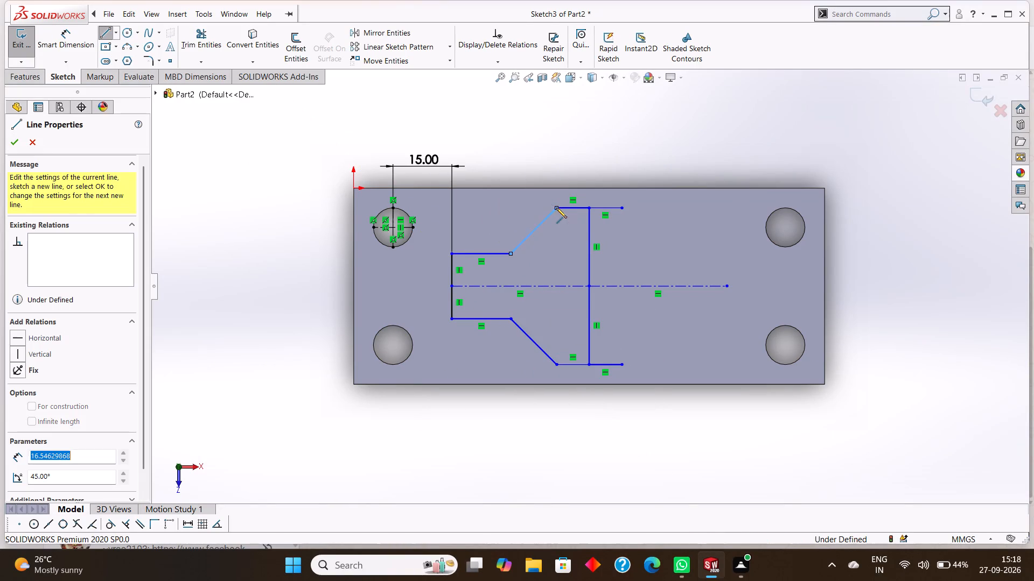
{"action": "right_click", "coordinate": [565, 238]}
{"action": "left_click", "coordinate": [591, 250]}
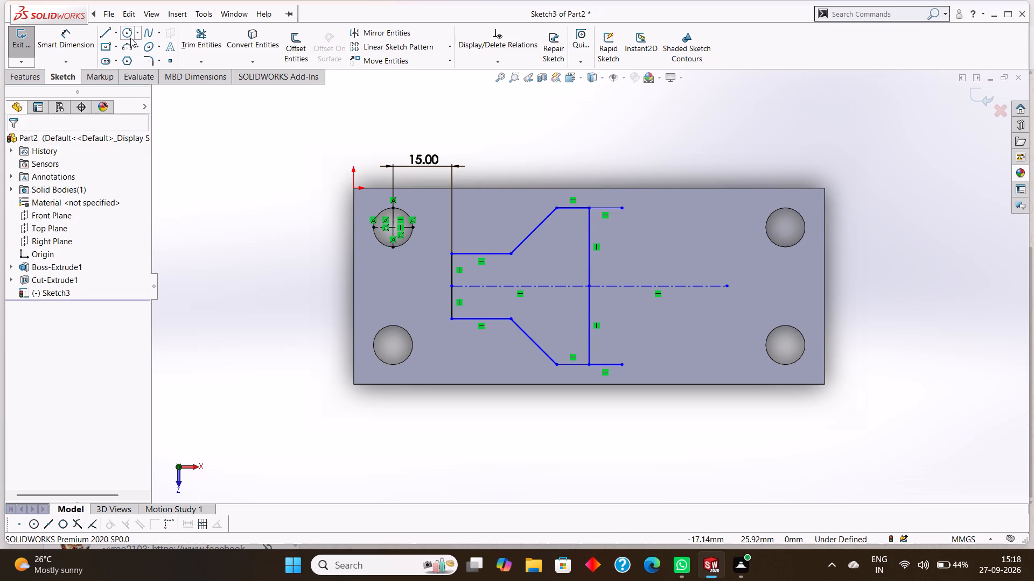
From the centerline's far end, sketch a 10 mm line perpendicular to it, towards the origin-side long edge.
{"action": "left_click", "coordinate": [101, 31]}
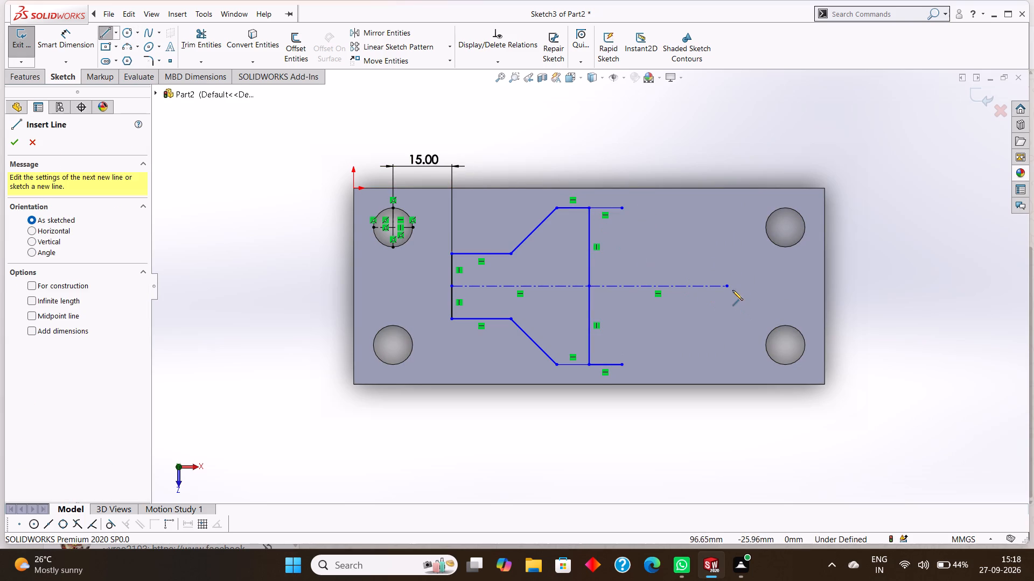
{"action": "left_click", "coordinate": [729, 286]}
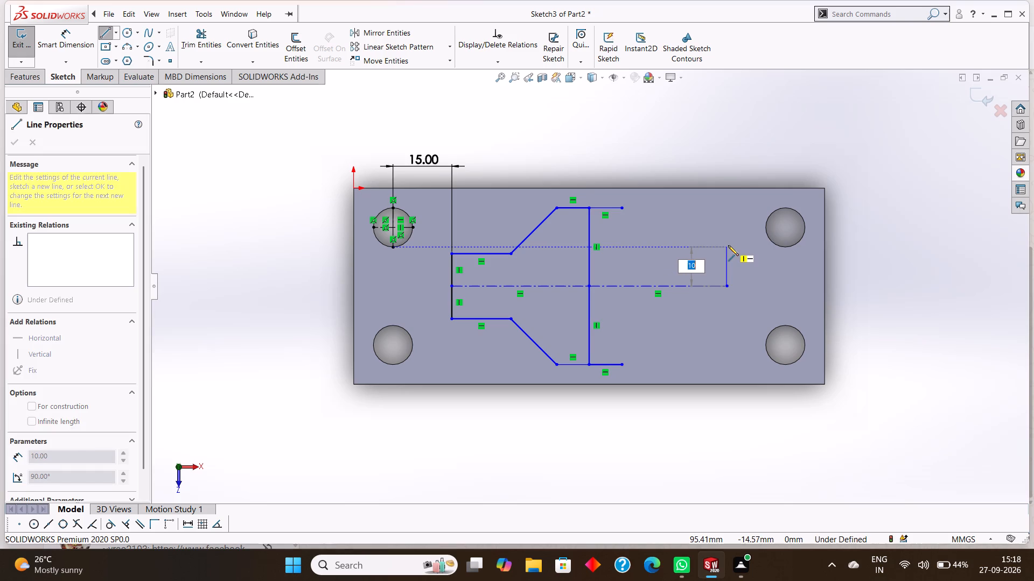
{"action": "left_click", "coordinate": [728, 245]}
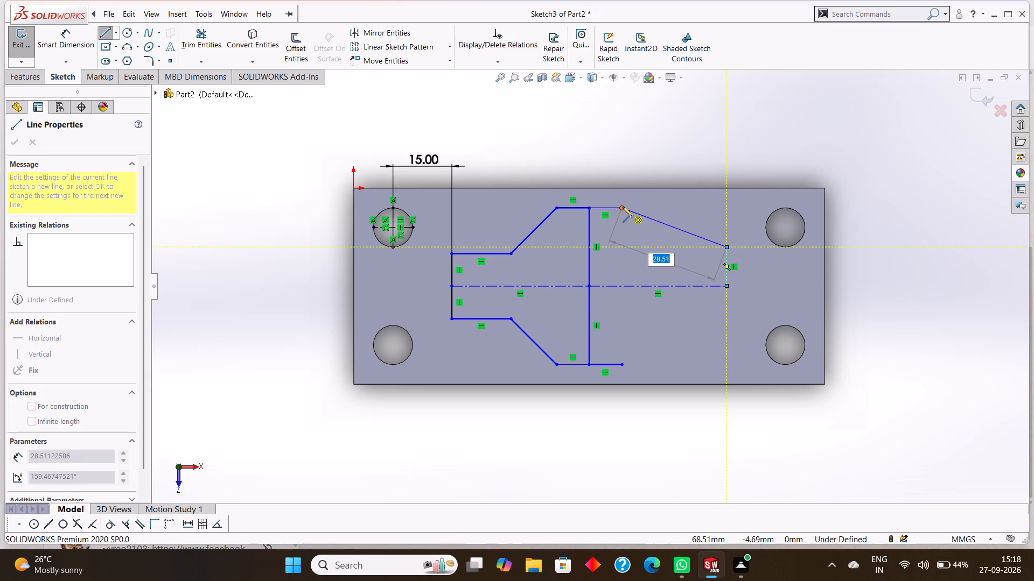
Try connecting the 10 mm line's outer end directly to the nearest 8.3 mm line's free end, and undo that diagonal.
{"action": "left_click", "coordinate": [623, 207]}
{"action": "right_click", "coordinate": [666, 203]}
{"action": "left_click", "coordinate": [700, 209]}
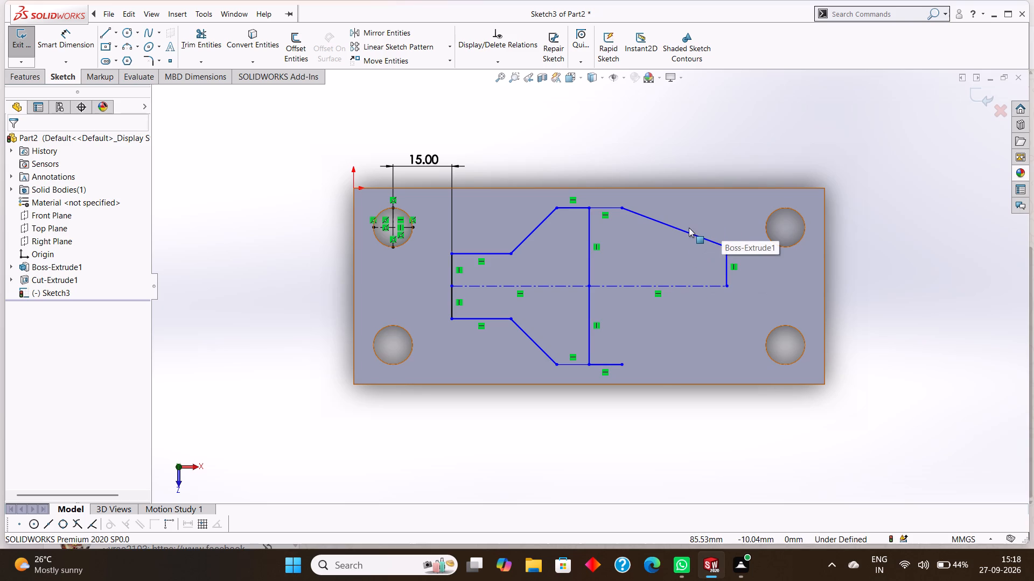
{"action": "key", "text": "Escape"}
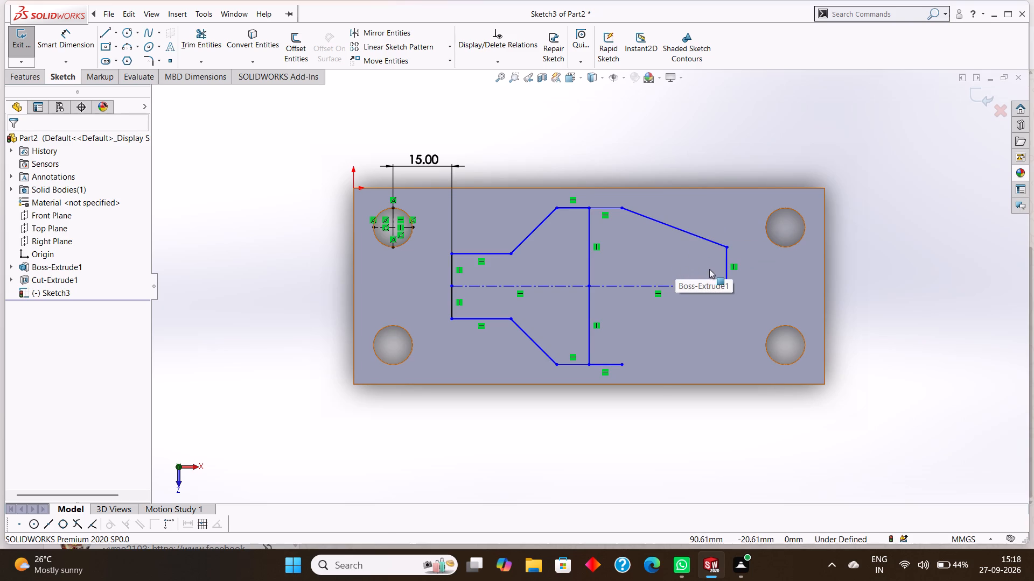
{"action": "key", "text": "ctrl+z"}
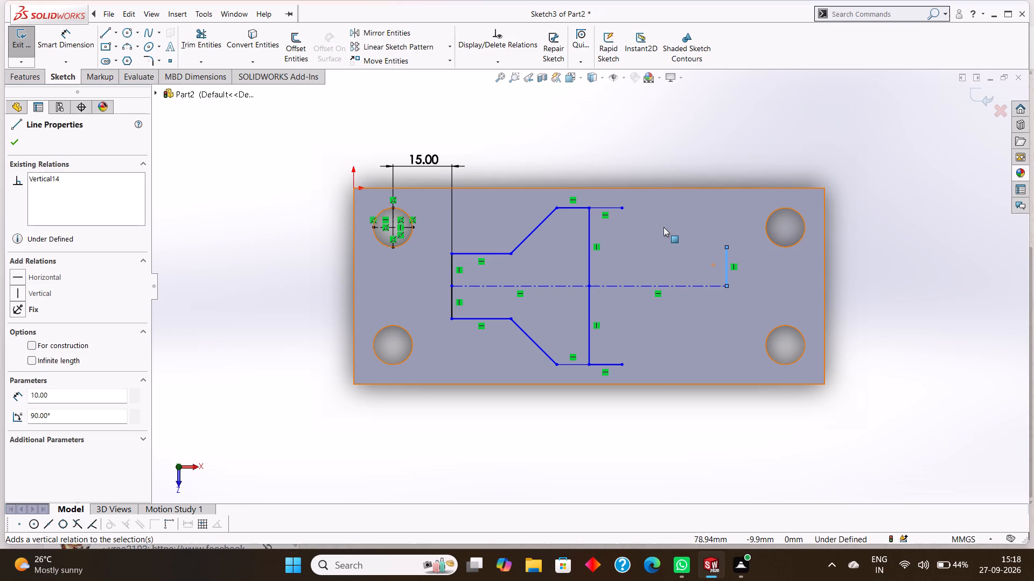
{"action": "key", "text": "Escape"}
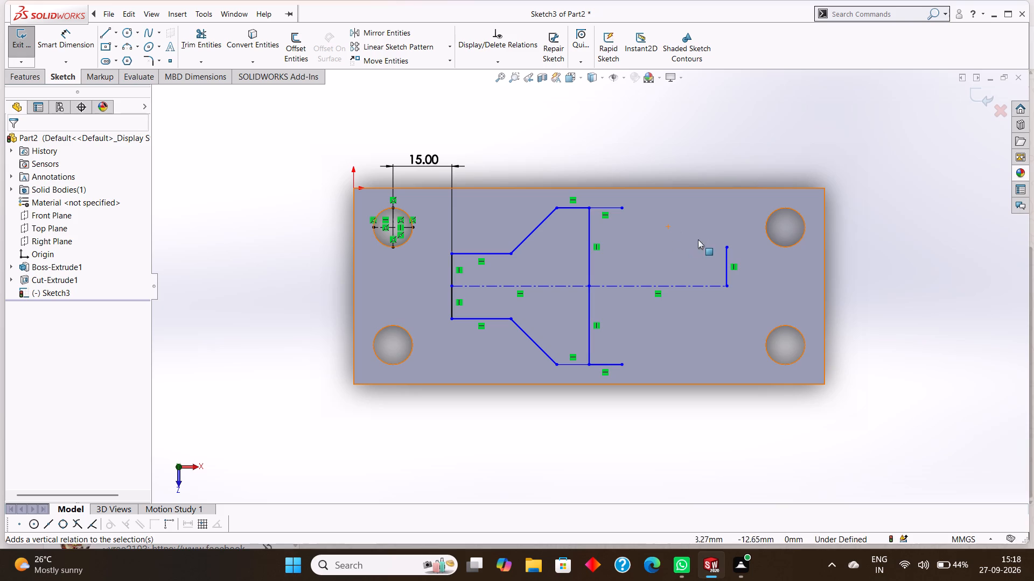
From the 10 mm line's outer end, sketch a 15 mm line towards the profile's middle and connect it diagonally to the nearest 8.3 mm line's free end.
{"action": "left_click", "coordinate": [106, 33]}
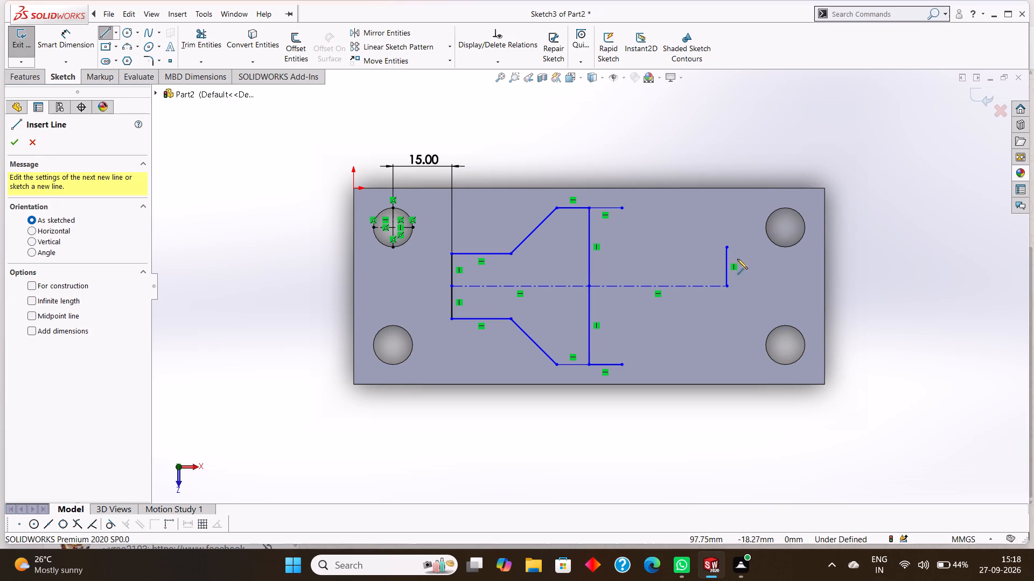
{"action": "left_click", "coordinate": [725, 246]}
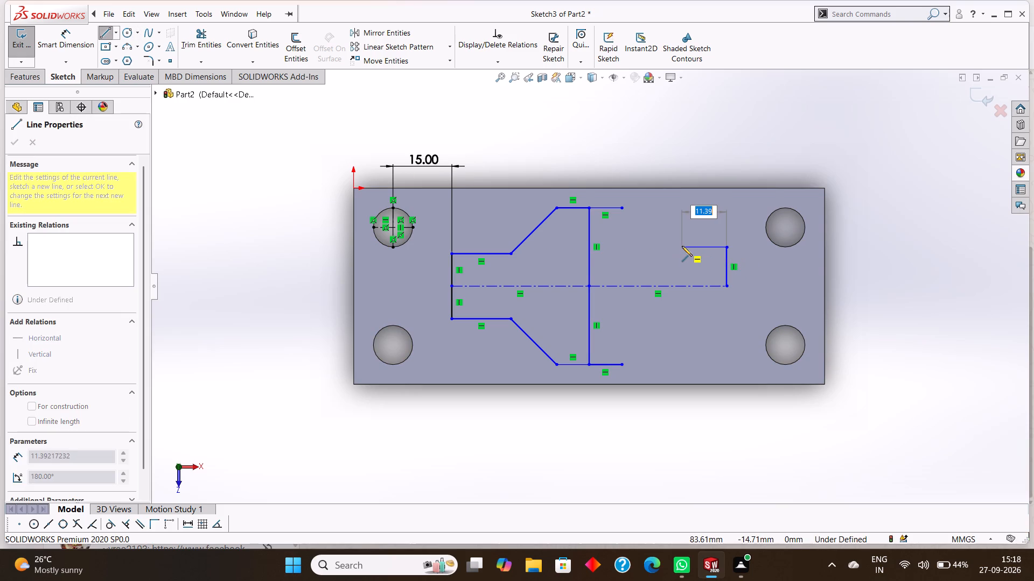
{"action": "key", "text": "1"}
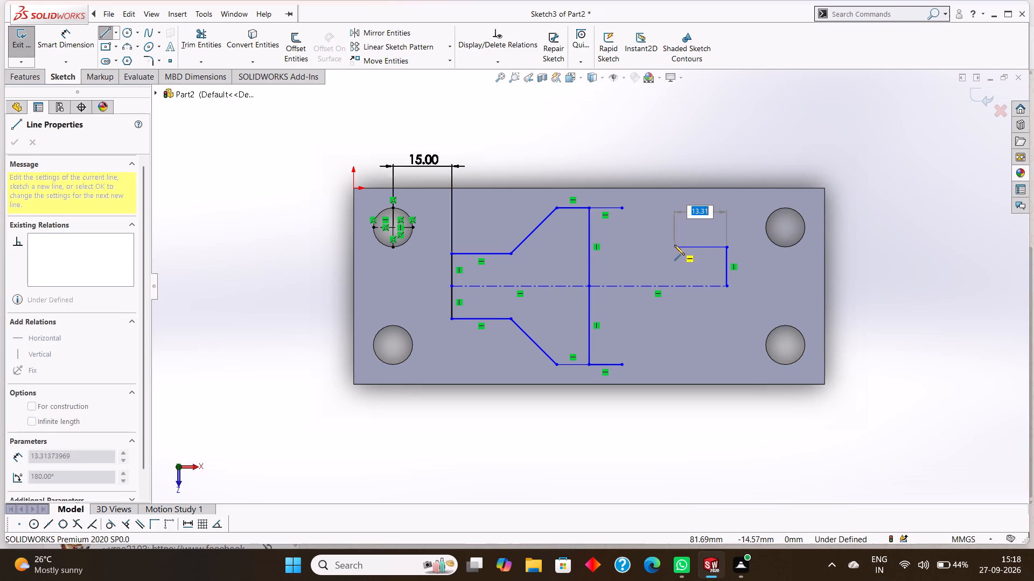
{"action": "key", "text": "5"}
{"action": "key", "text": "Return"}
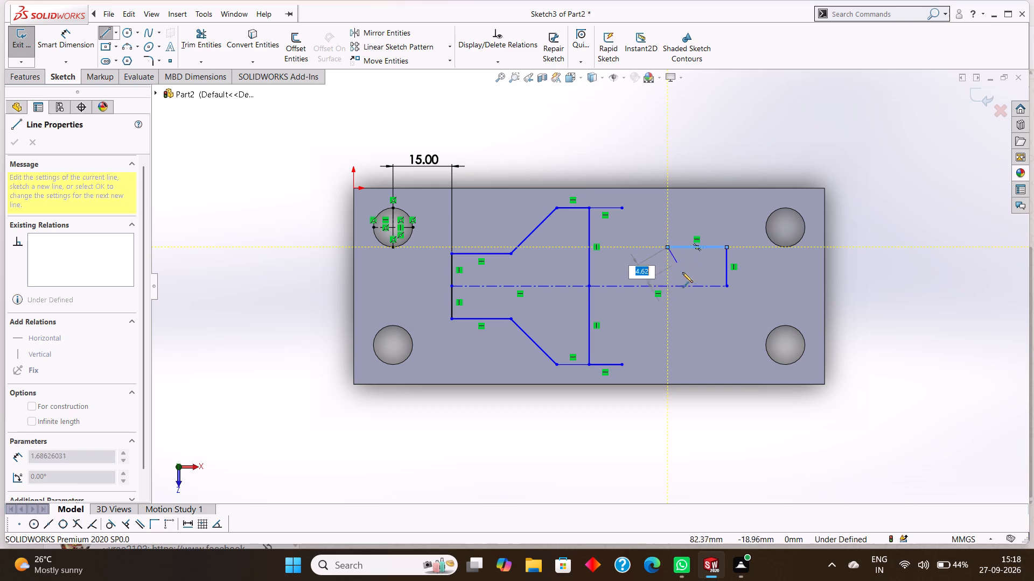
{"action": "left_click", "coordinate": [621, 206]}
{"action": "right_click", "coordinate": [644, 197]}
{"action": "left_click", "coordinate": [681, 204]}
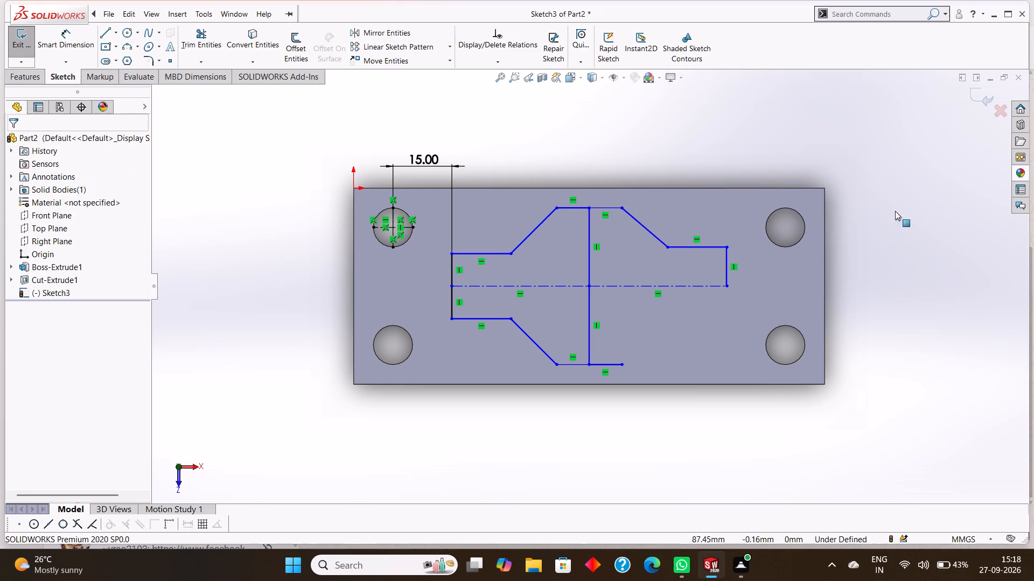
From the centerline's far end, sketch an 8.3 mm line away from the 10 mm line, continuing with a 15 mm line towards the profile's middle.
{"action": "left_click", "coordinate": [104, 32]}
{"action": "left_click", "coordinate": [728, 286]}
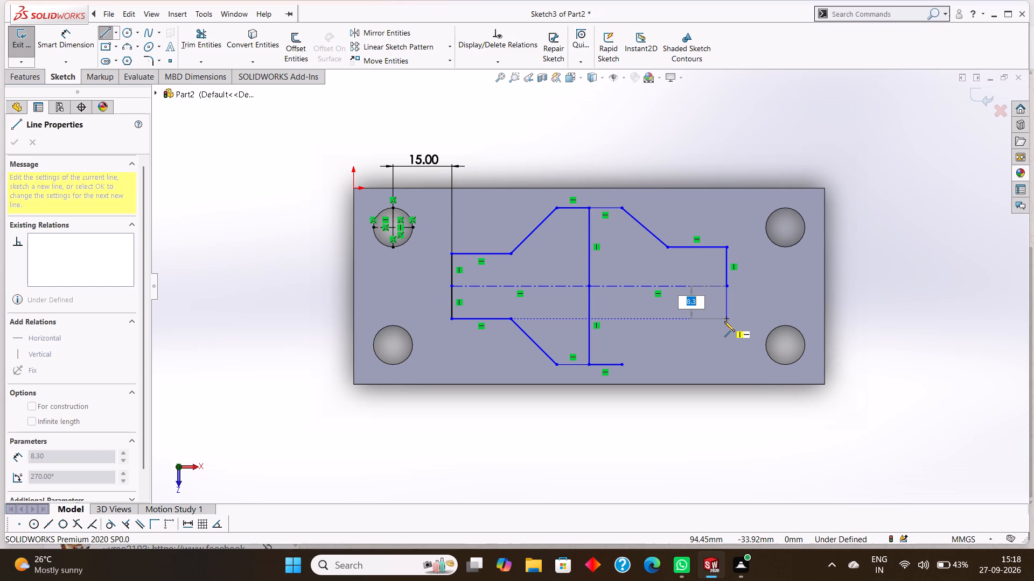
{"action": "left_click", "coordinate": [724, 321]}
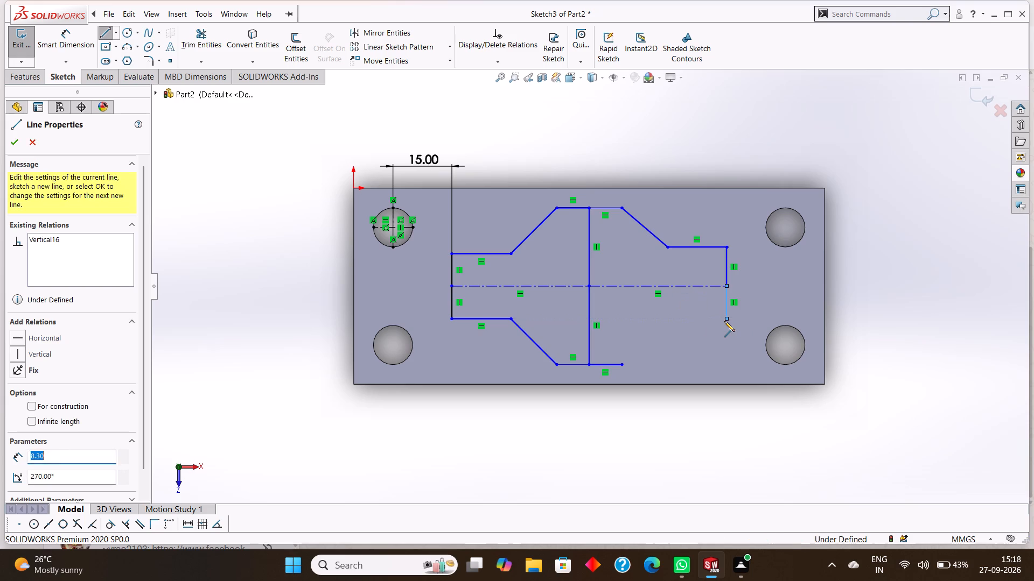
{"action": "left_click", "coordinate": [668, 320]}
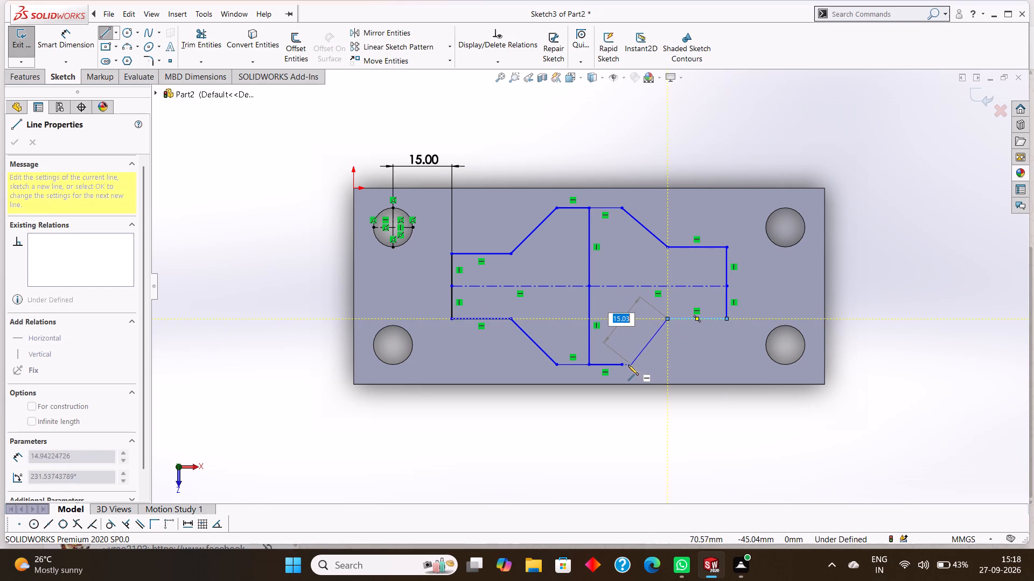
Close the profile with a diagonal from the new 15 mm line's end to the nearest 8.3 mm line's free end.
{"action": "left_click", "coordinate": [622, 365]}
{"action": "right_click", "coordinate": [657, 365]}
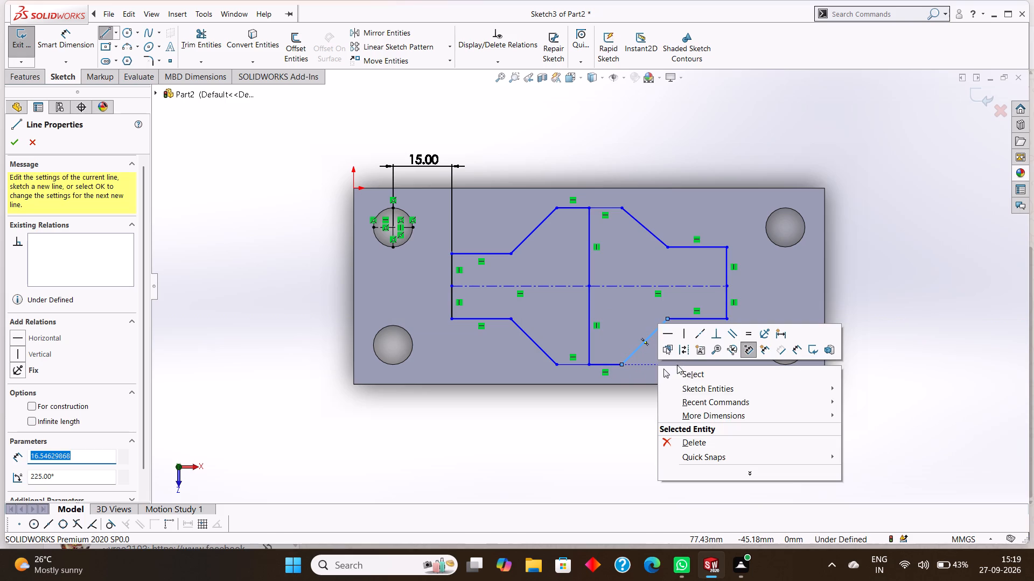
{"action": "left_click", "coordinate": [692, 375]}
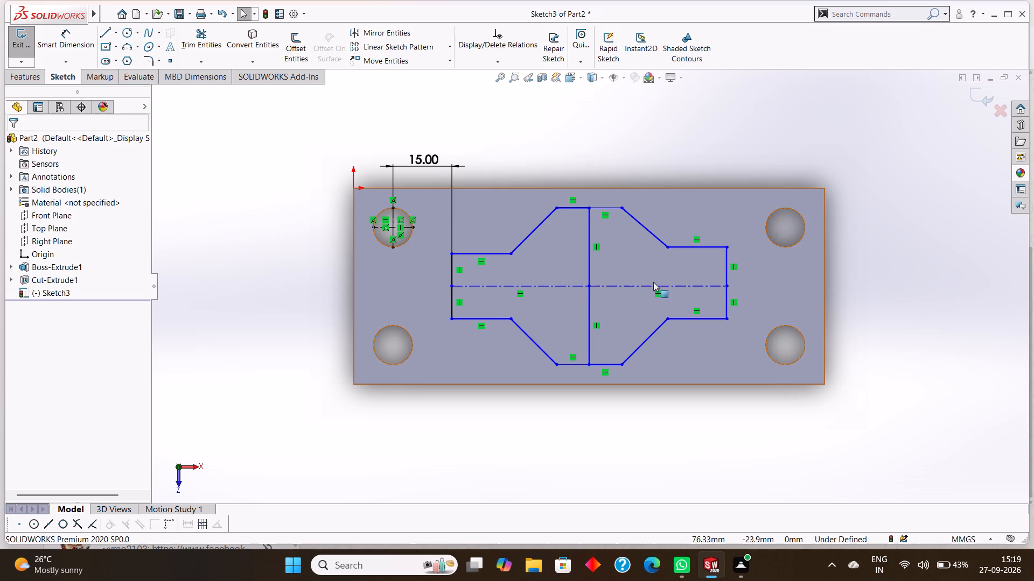
Delete the 20 mm line inside the profile that runs from the centerlines' junction towards the origin-side long edge.
{"action": "right_click", "coordinate": [585, 240]}
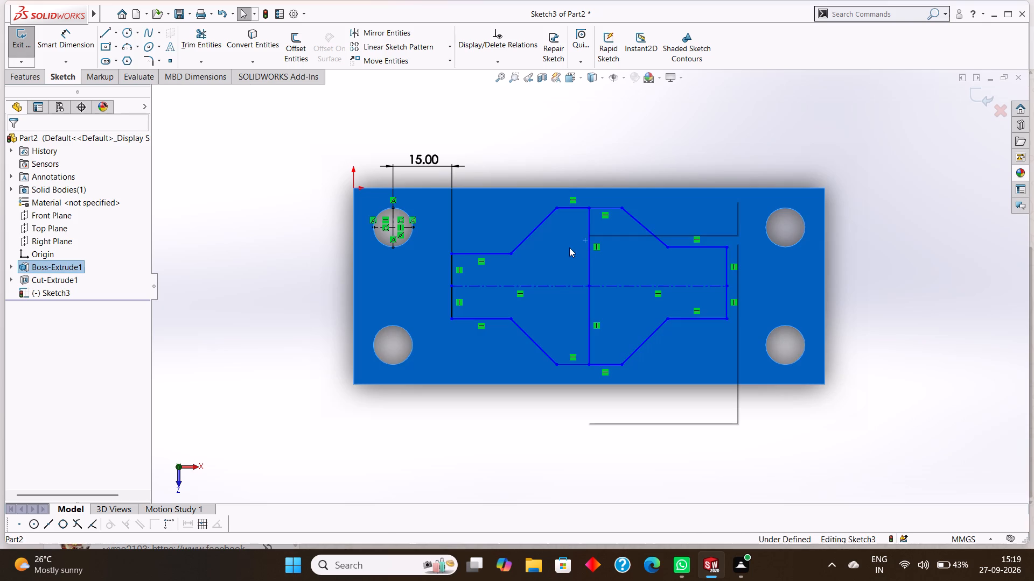
{"action": "key", "text": "Escape"}
{"action": "key", "text": "Escape"}
{"action": "right_click", "coordinate": [586, 239]}
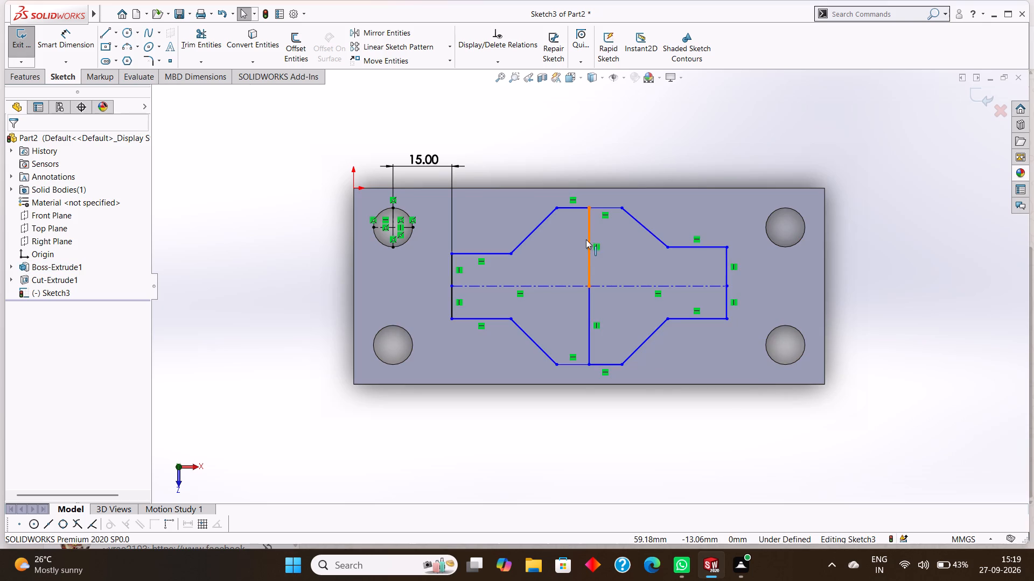
{"action": "left_click", "coordinate": [625, 413]}
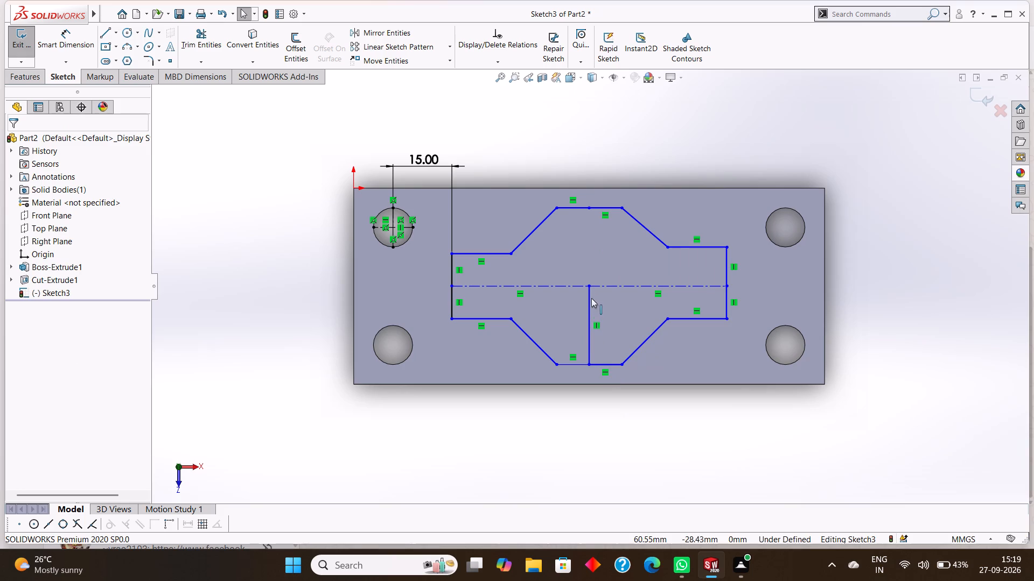
Delete both 35 mm centerlines running through the middle of the profile.
{"action": "right_click", "coordinate": [614, 286]}
{"action": "left_click", "coordinate": [667, 459]}
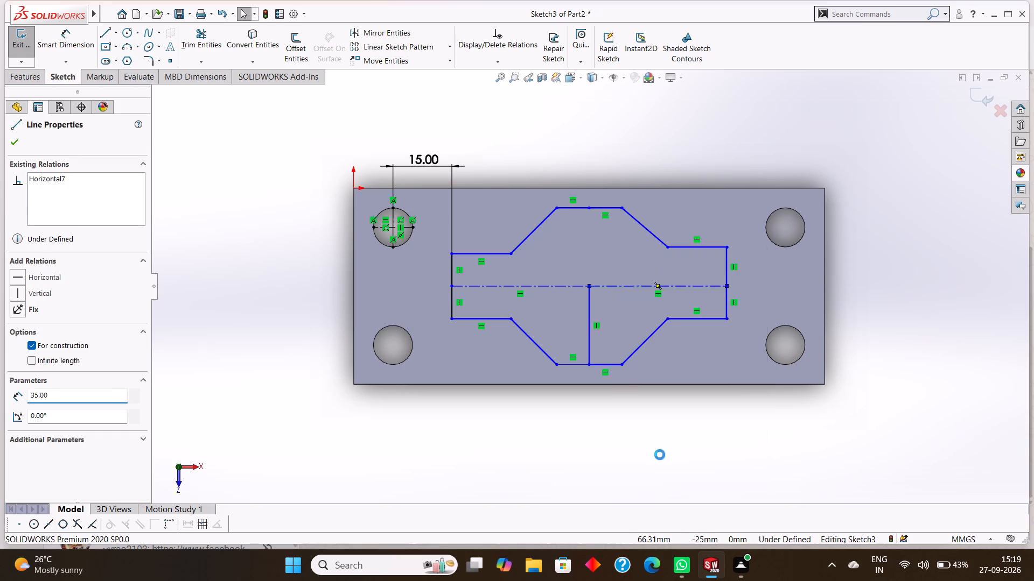
{"action": "right_click", "coordinate": [560, 280]}
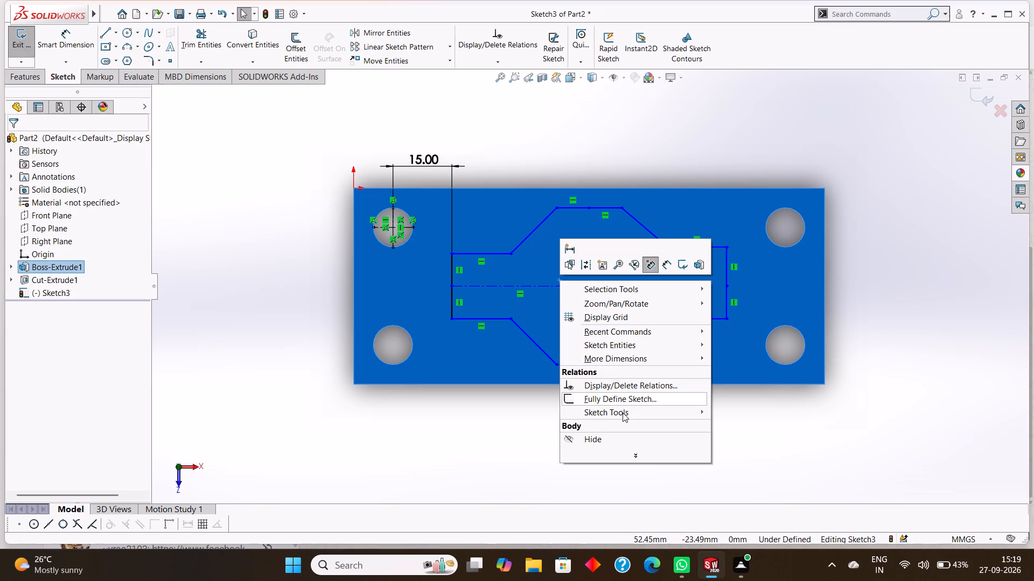
{"action": "left_click", "coordinate": [544, 306]}
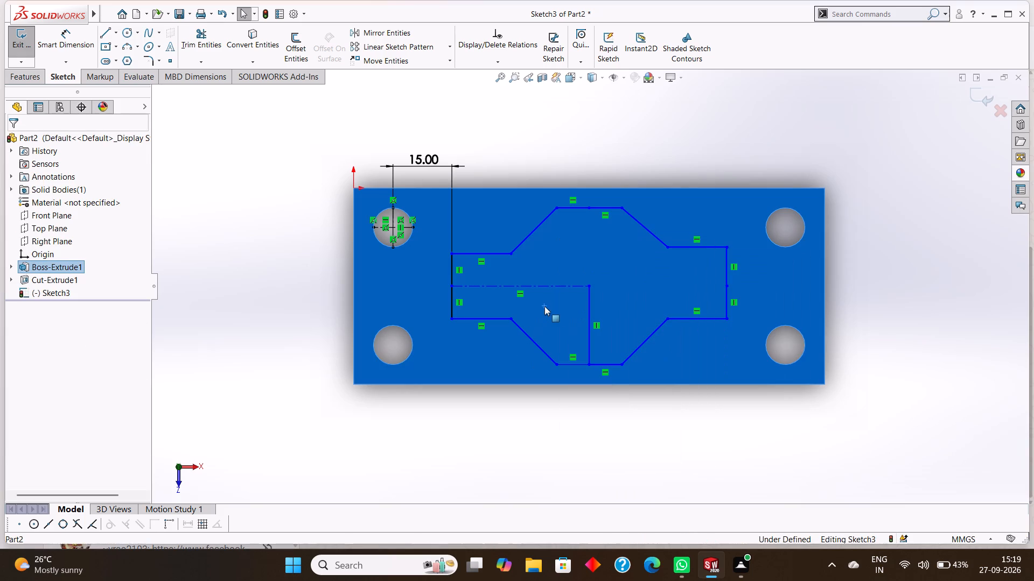
{"action": "right_click", "coordinate": [550, 287]}
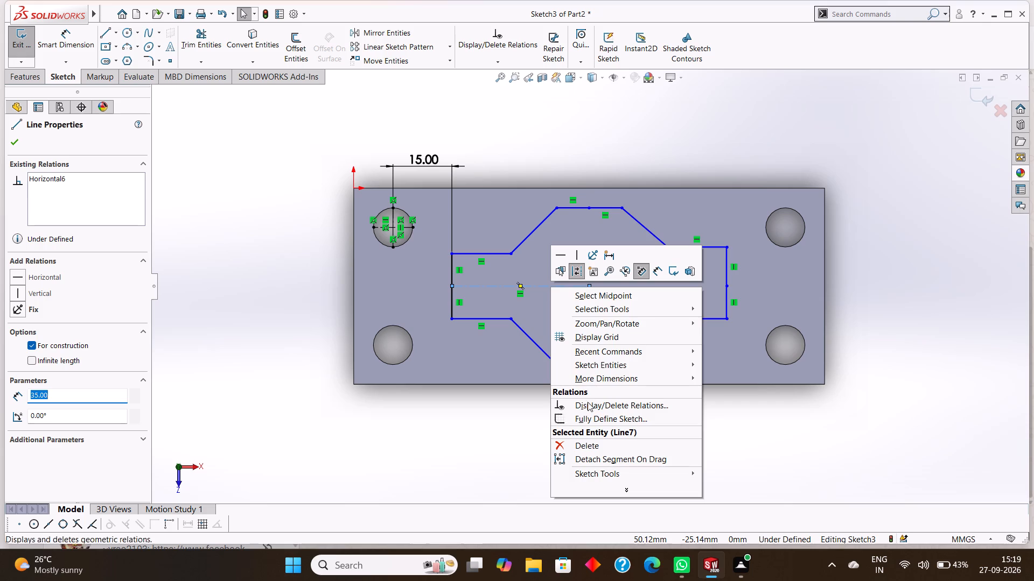
{"action": "left_click", "coordinate": [586, 444]}
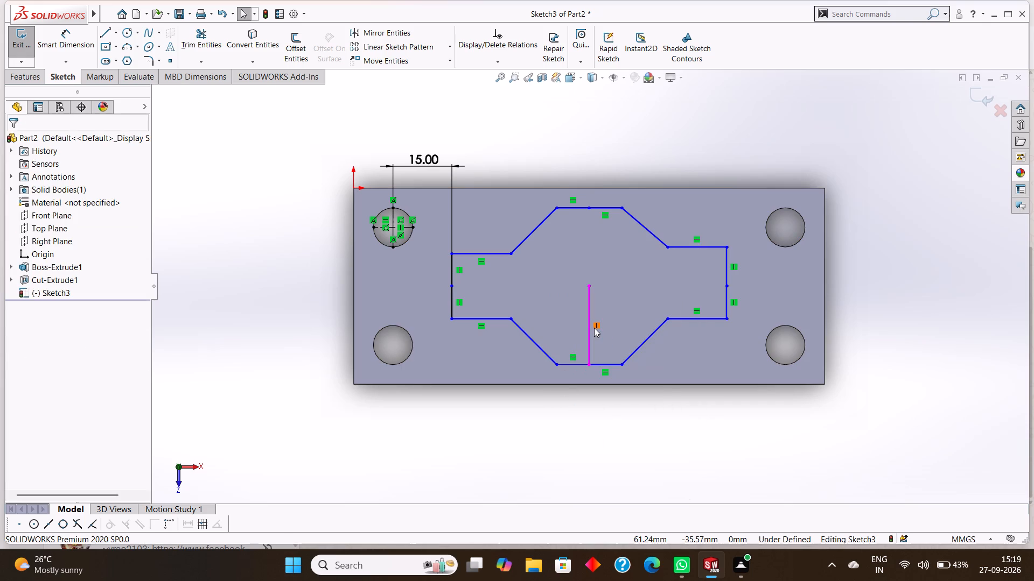
Delete the remaining 20 mm perpendicular line inside the profile.
{"action": "key", "text": "Escape"}
{"action": "key", "text": "Escape"}
{"action": "right_click", "coordinate": [588, 301]}
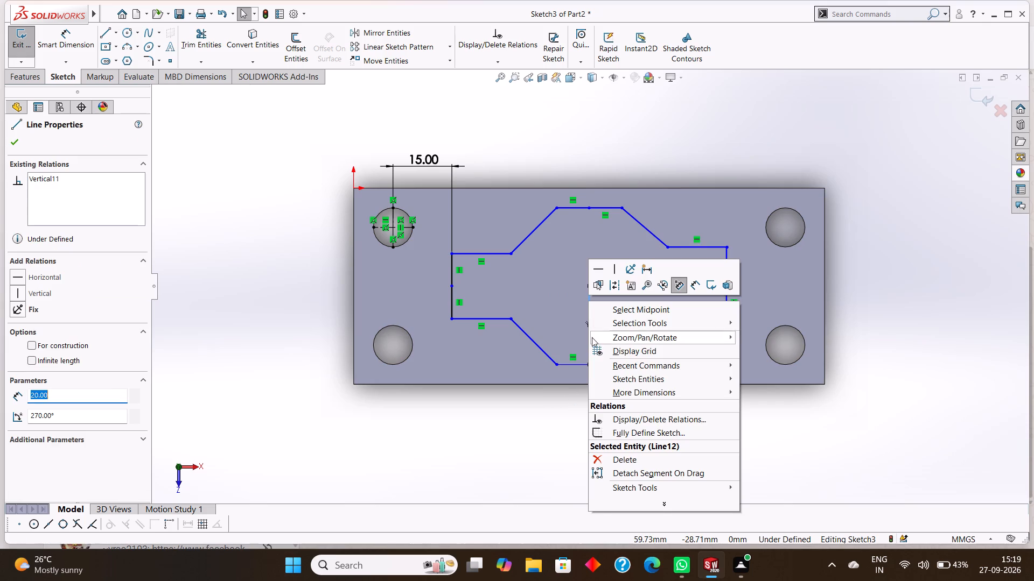
{"action": "left_click", "coordinate": [634, 455]}
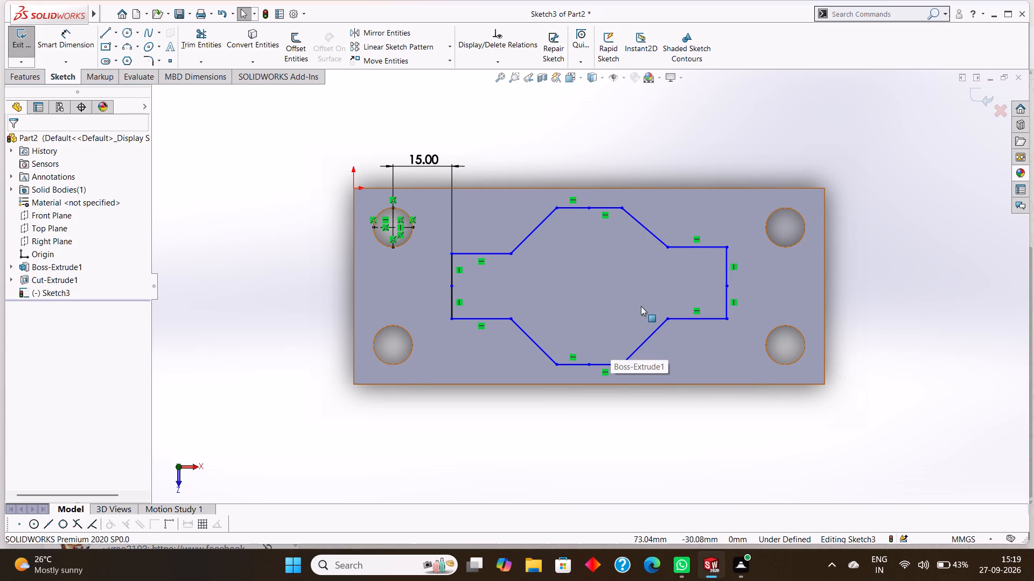
Dimension the lengths of the two 15 mm profile lines nearest the origin-side short edge.
{"action": "left_click", "coordinate": [75, 46]}
{"action": "left_click", "coordinate": [491, 253]}
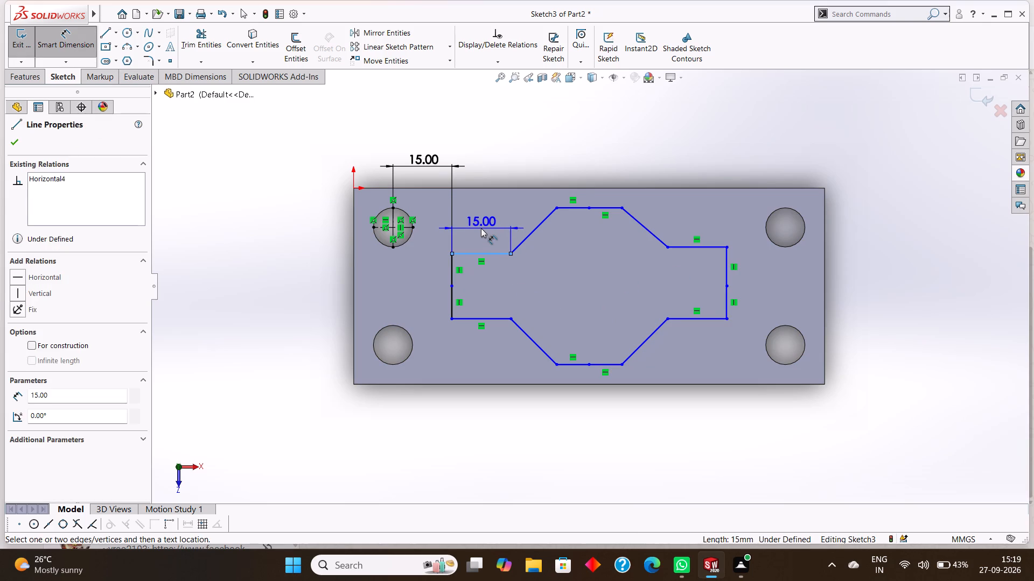
{"action": "left_click", "coordinate": [481, 228]}
{"action": "left_click", "coordinate": [434, 211]}
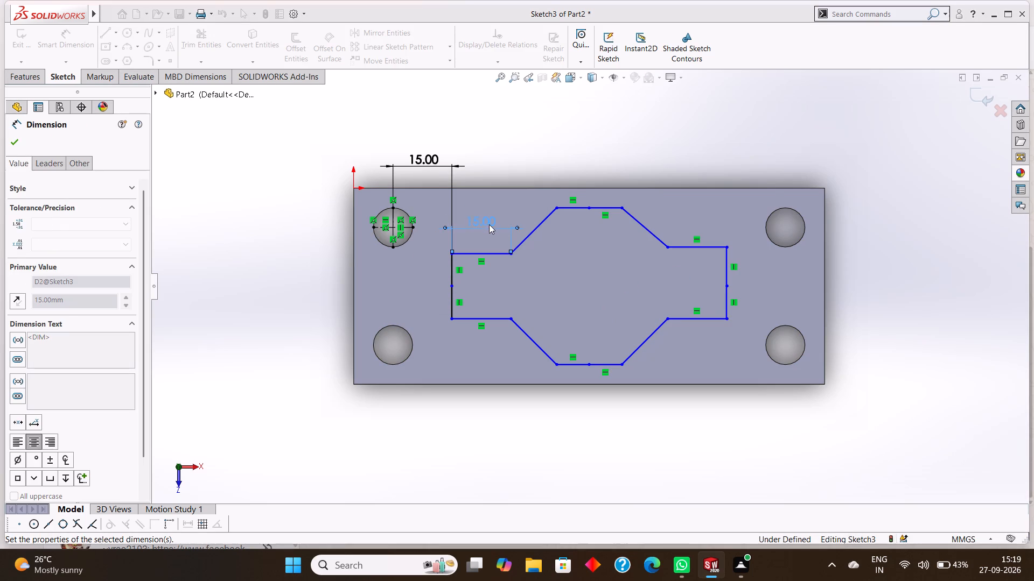
{"action": "left_click", "coordinate": [534, 227]}
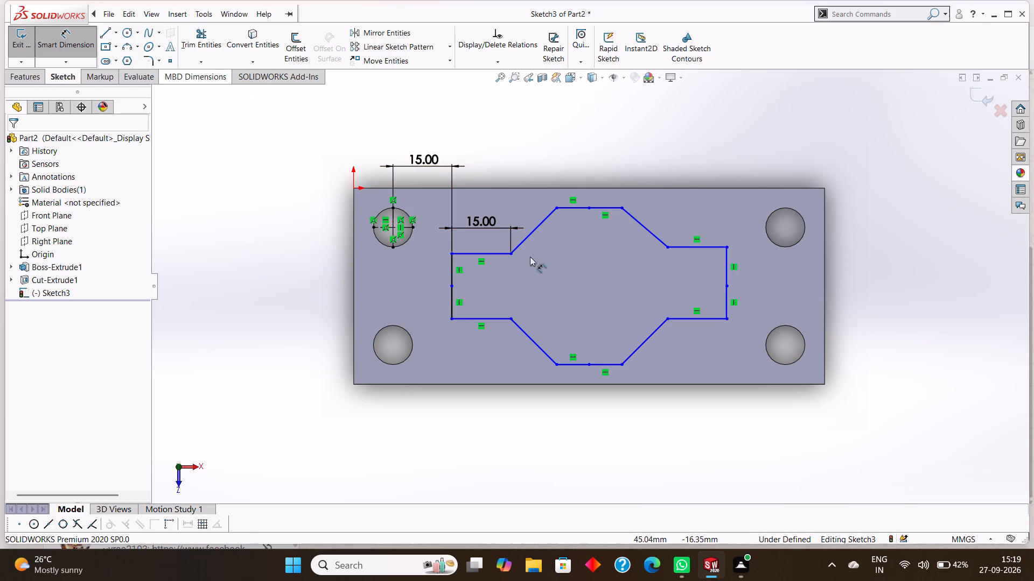
{"action": "left_click", "coordinate": [462, 317]}
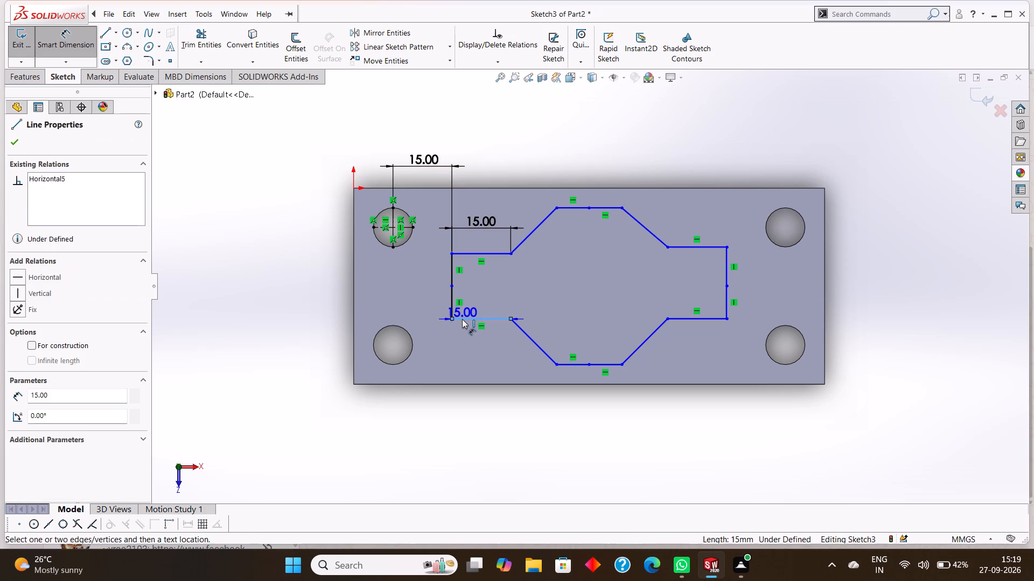
{"action": "left_click", "coordinate": [464, 339]}
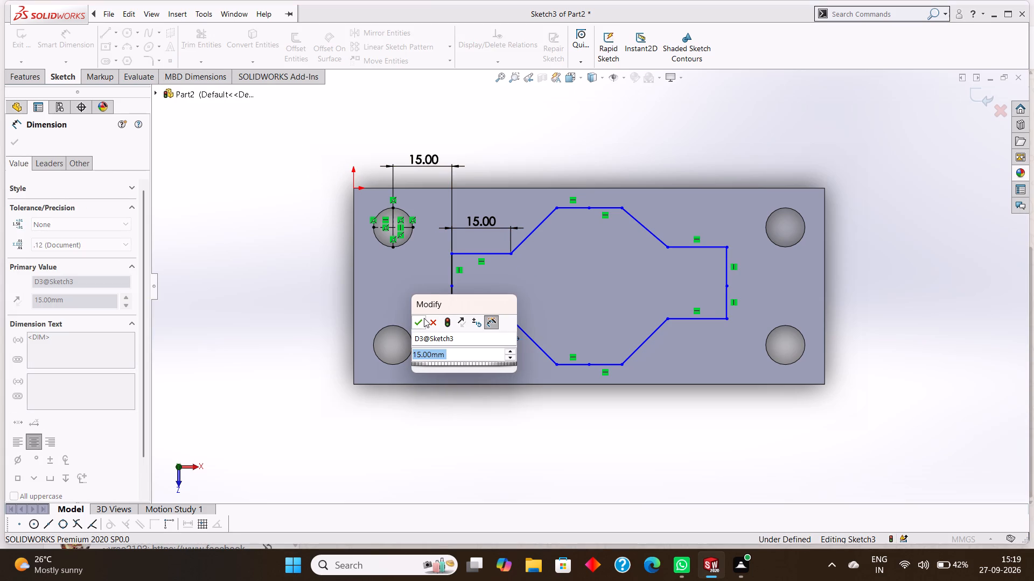
{"action": "left_click", "coordinate": [418, 321]}
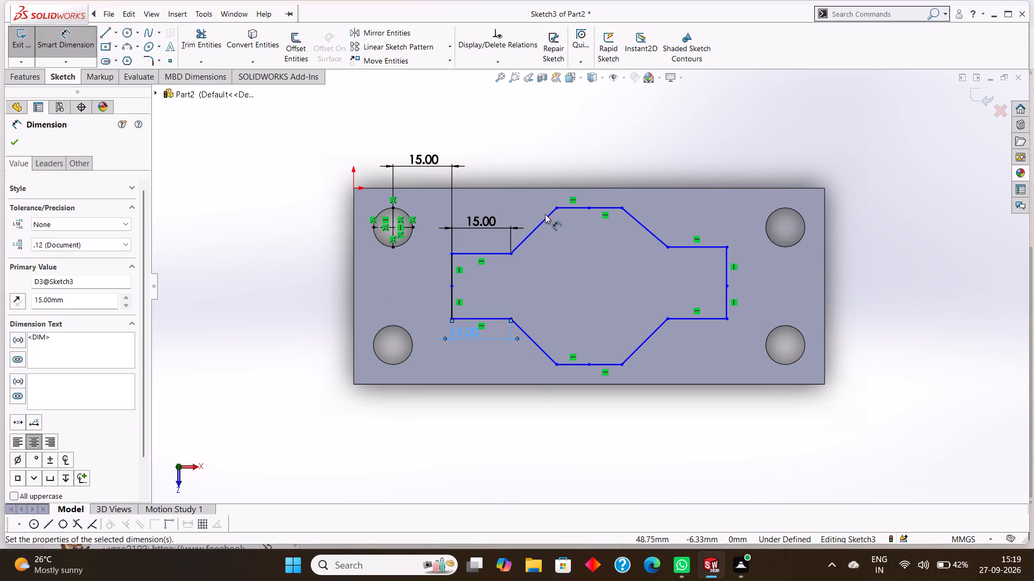
Dimension the span, parallel to the plate's long edges, of the diagonal line nearest the origin.
{"action": "left_click", "coordinate": [543, 222]}
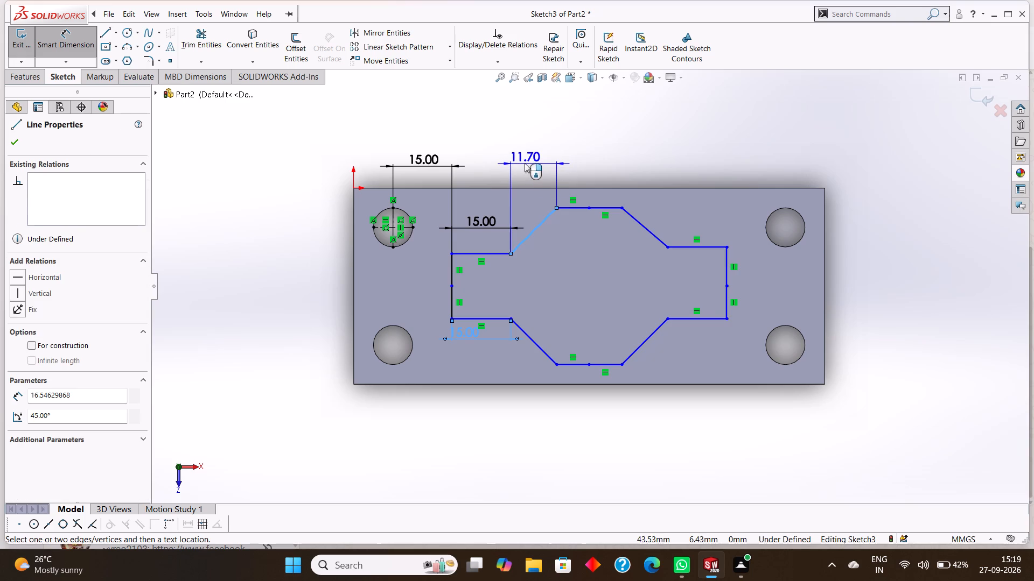
{"action": "left_click", "coordinate": [525, 163]}
{"action": "left_click", "coordinate": [479, 148]}
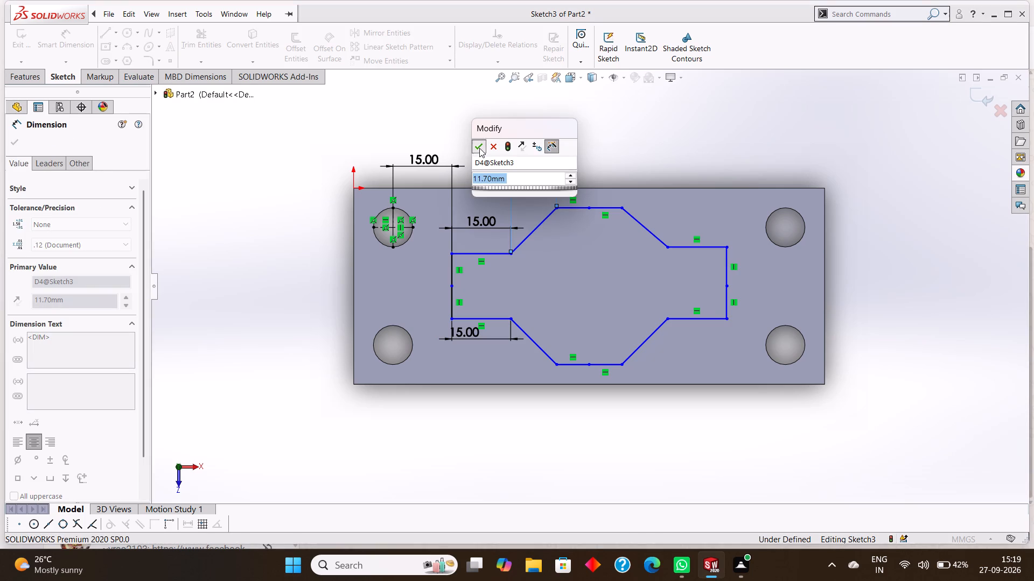
Dimension the lengthwise span of the diagonal profile line near the origin-side short edge that lies farther from the origin.
{"action": "left_click", "coordinate": [527, 336]}
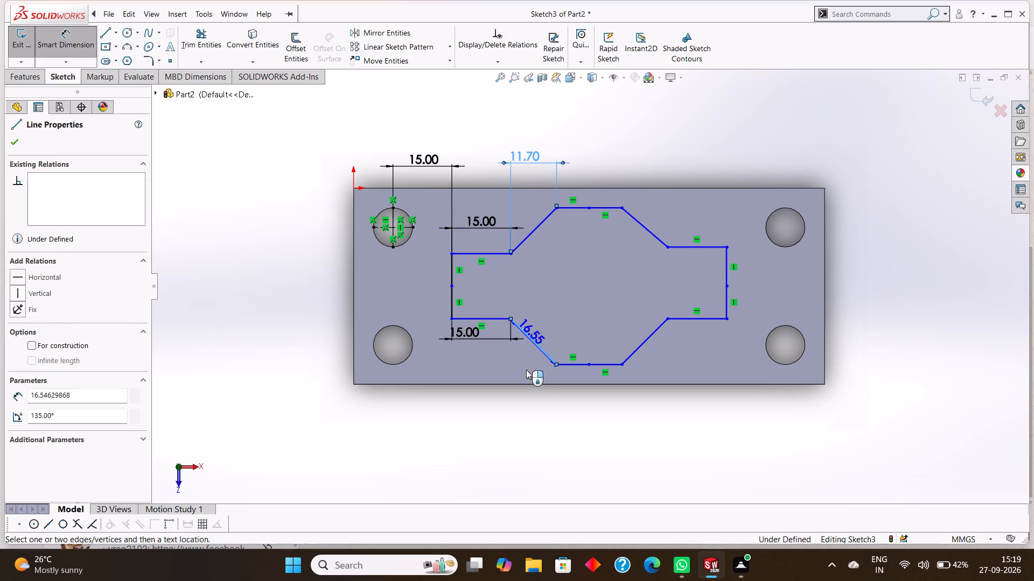
{"action": "left_click", "coordinate": [533, 401]}
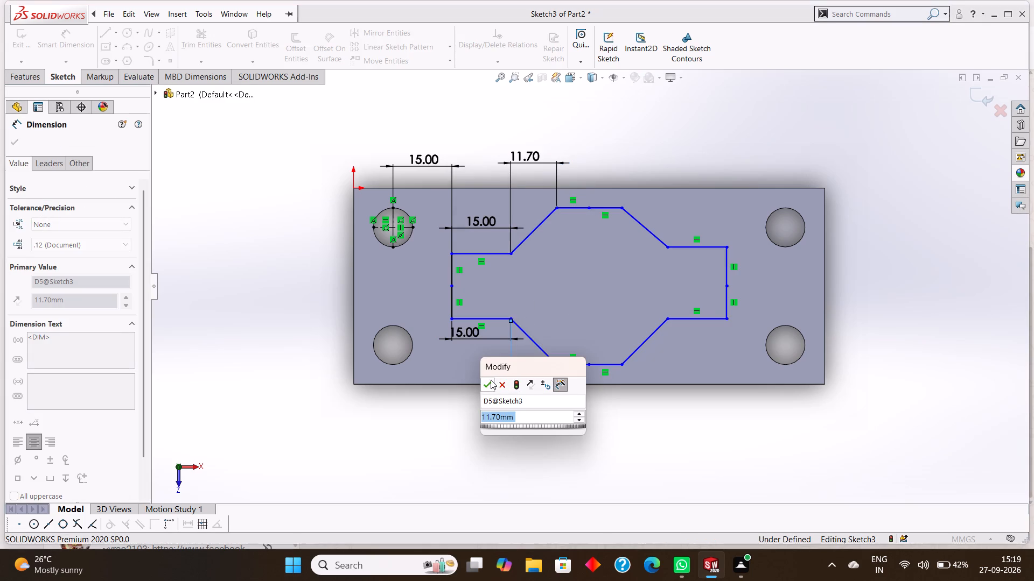
{"action": "left_click", "coordinate": [487, 380]}
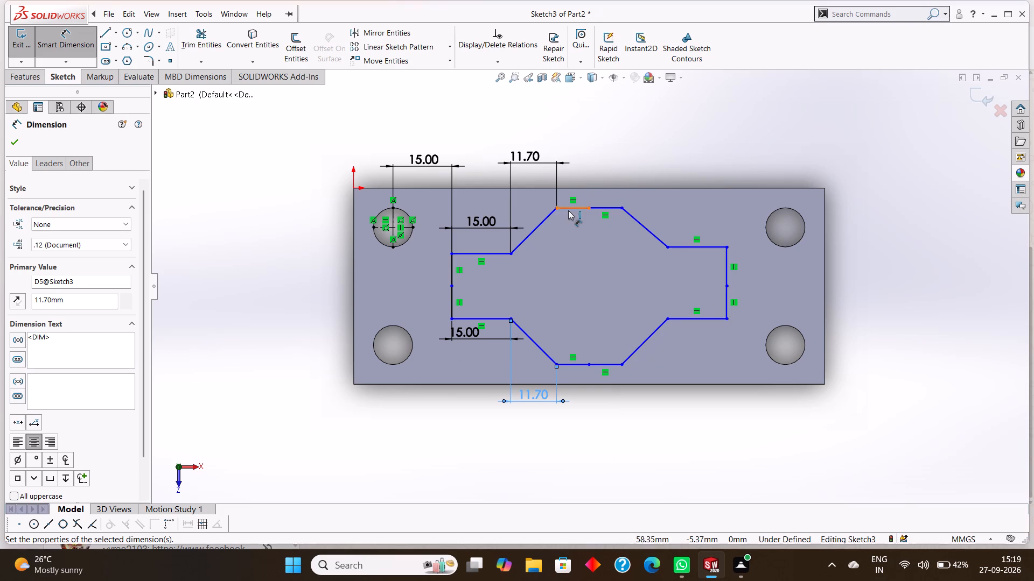
Delete the two collinear half segments of the profile along the plate's origin-side long edge.
{"action": "right_click", "coordinate": [570, 207]}
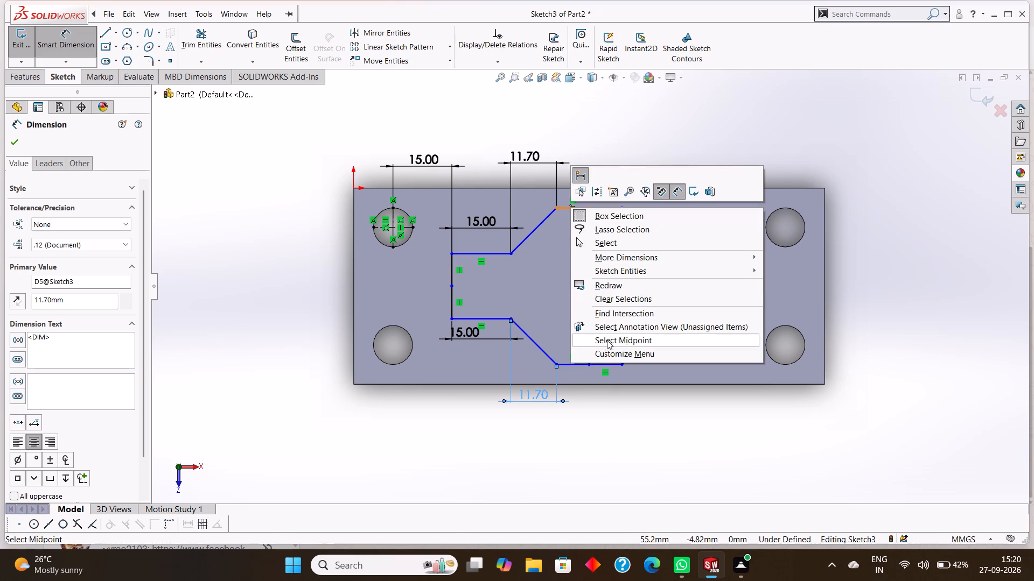
{"action": "left_click", "coordinate": [551, 259]}
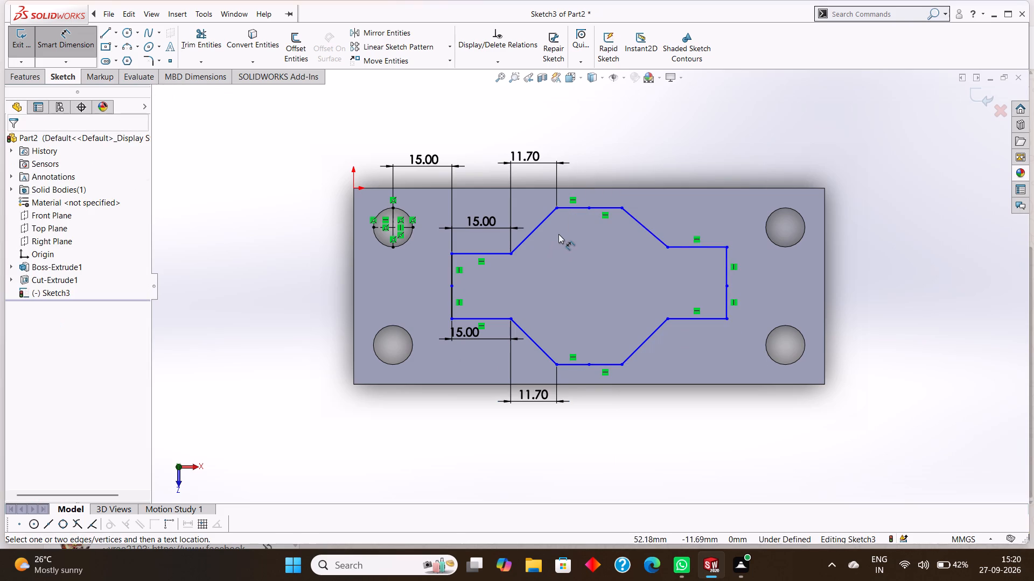
{"action": "key", "text": "Escape"}
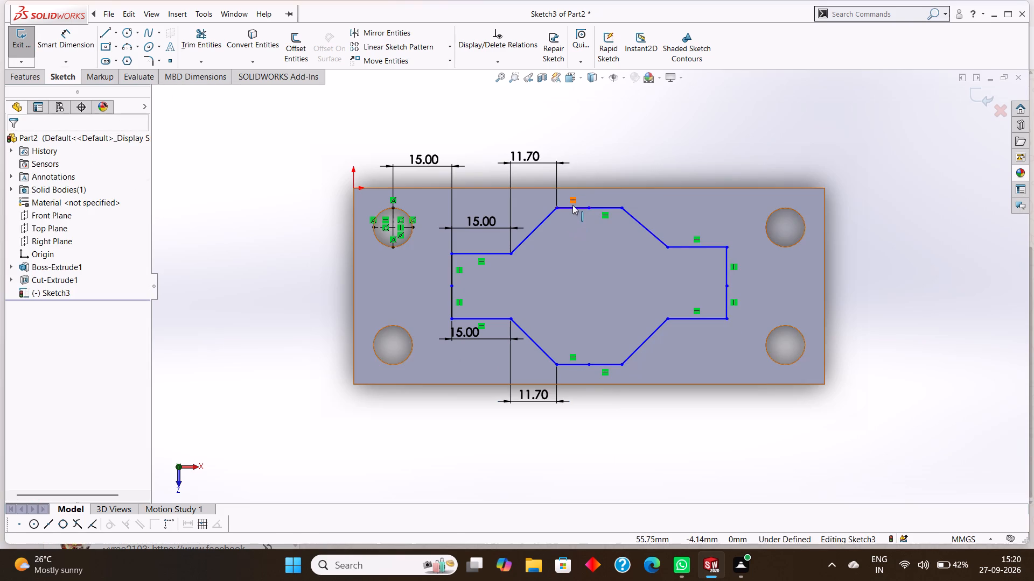
{"action": "right_click", "coordinate": [572, 205]}
{"action": "left_click", "coordinate": [607, 374]}
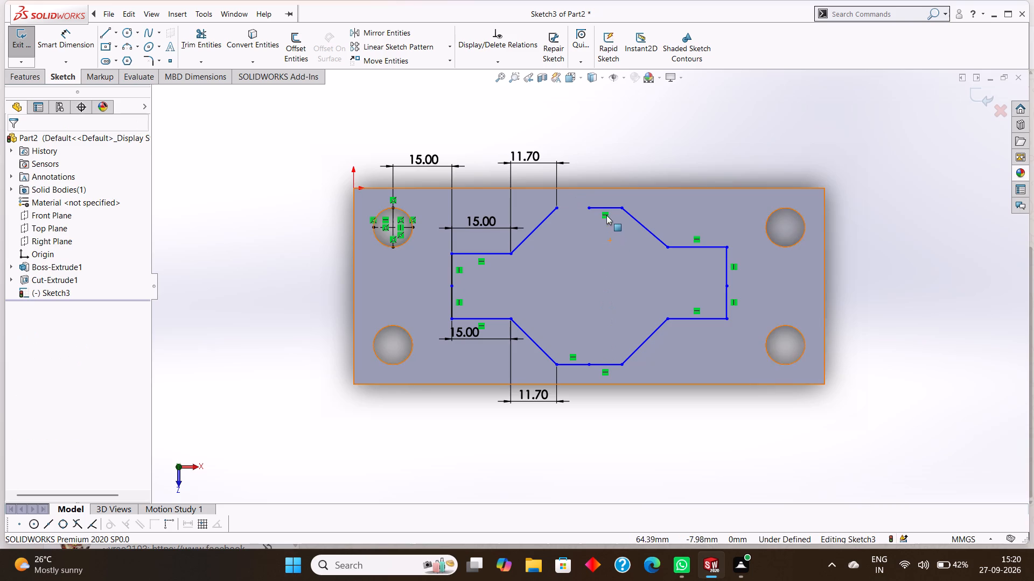
{"action": "right_click", "coordinate": [605, 207]}
{"action": "left_click", "coordinate": [633, 383]}
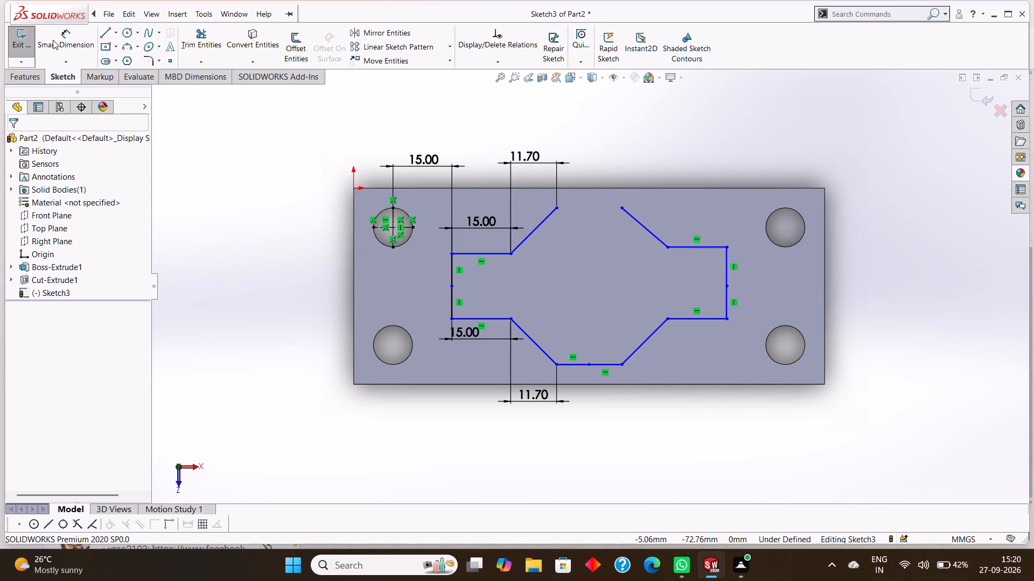
Close the gap along the origin-side long edge with a single horizontal line about 16.6 mm long joining the diagonals' ends.
{"action": "left_click", "coordinate": [104, 27]}
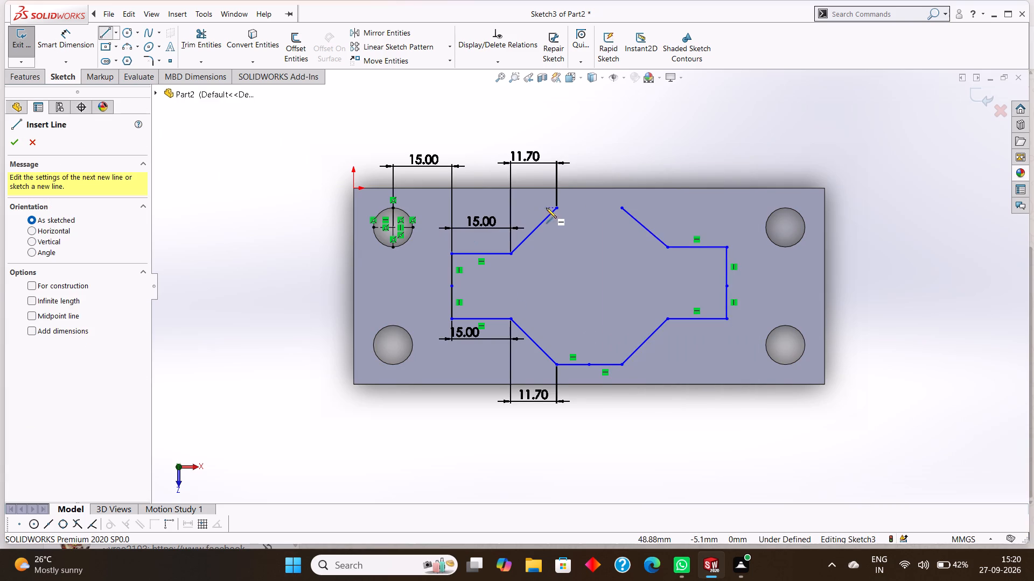
{"action": "left_click", "coordinate": [555, 207]}
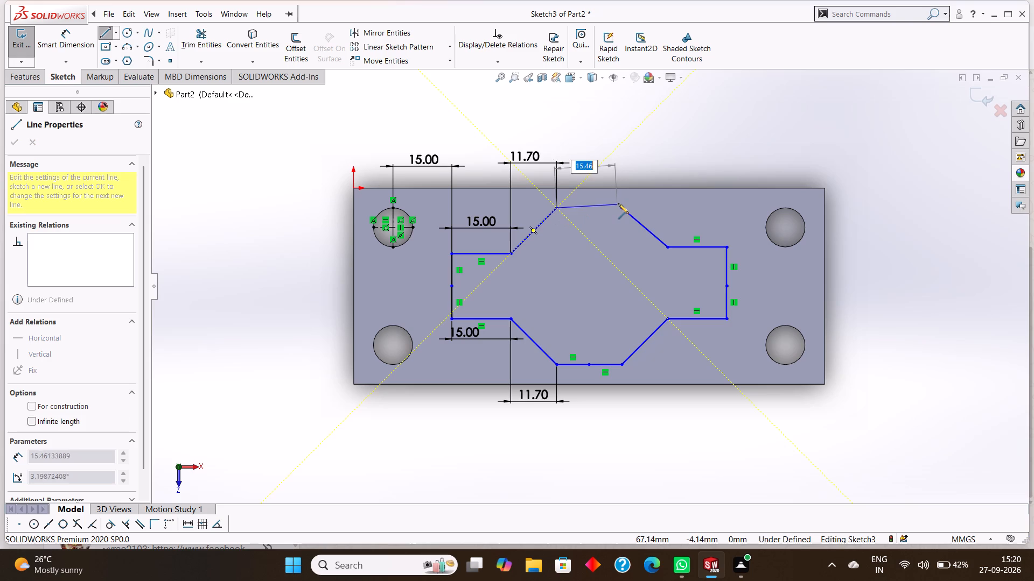
{"action": "left_click", "coordinate": [619, 206]}
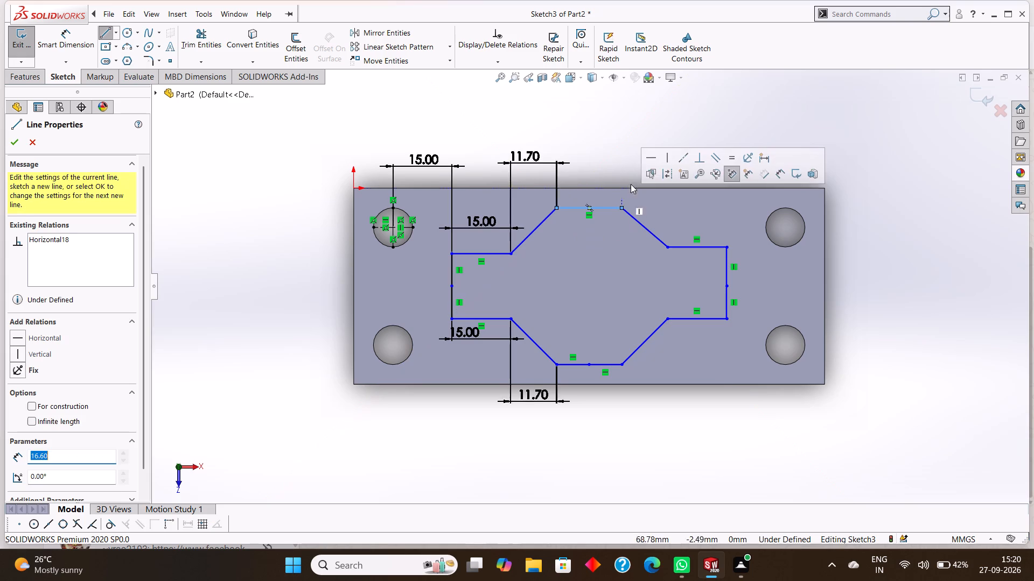
{"action": "right_click", "coordinate": [610, 146]}
{"action": "left_click", "coordinate": [642, 154]}
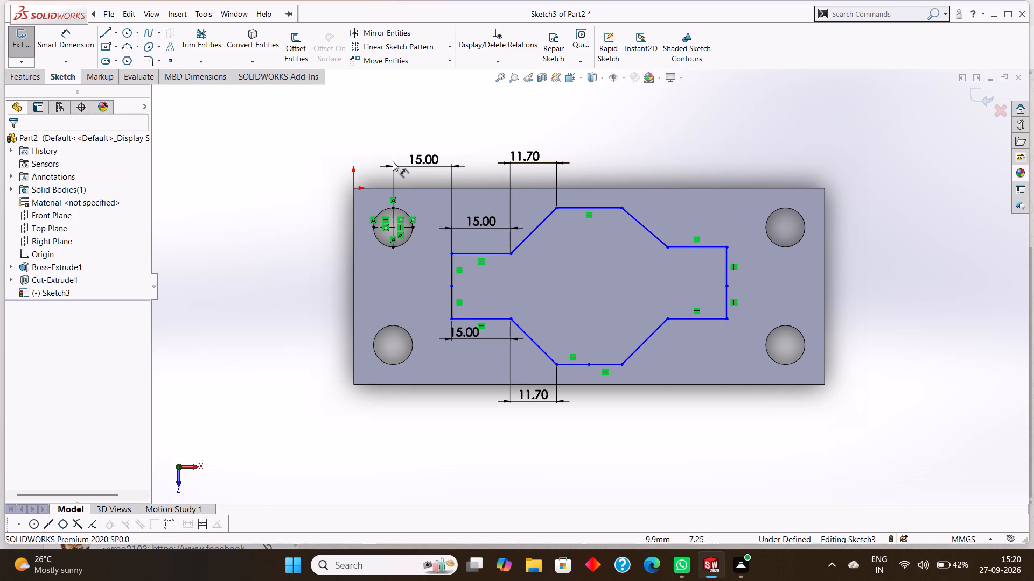
Delete the two collinear half segments of the profile along the long edge opposite the origin.
{"action": "right_click", "coordinate": [572, 363]}
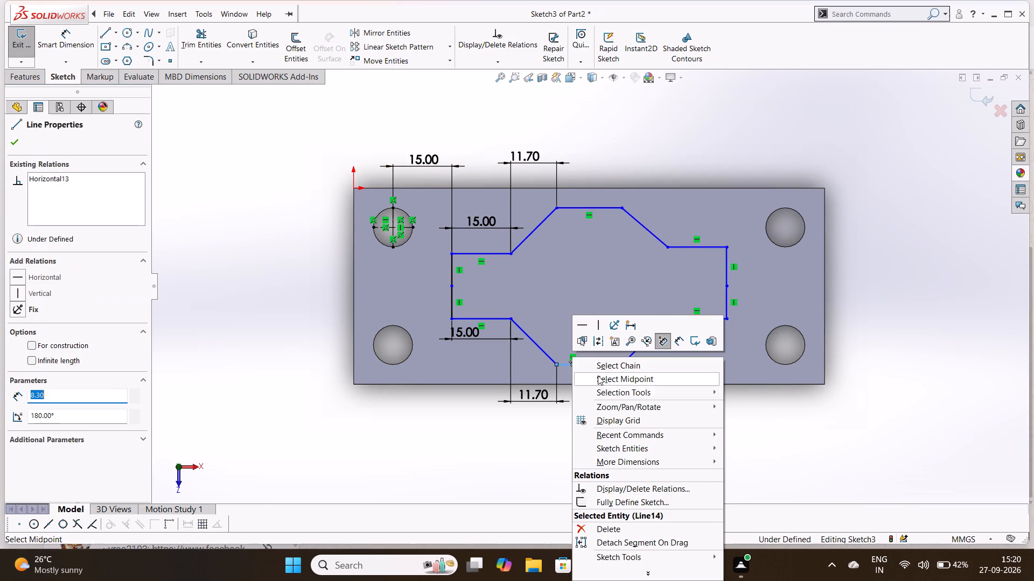
{"action": "left_click", "coordinate": [624, 525]}
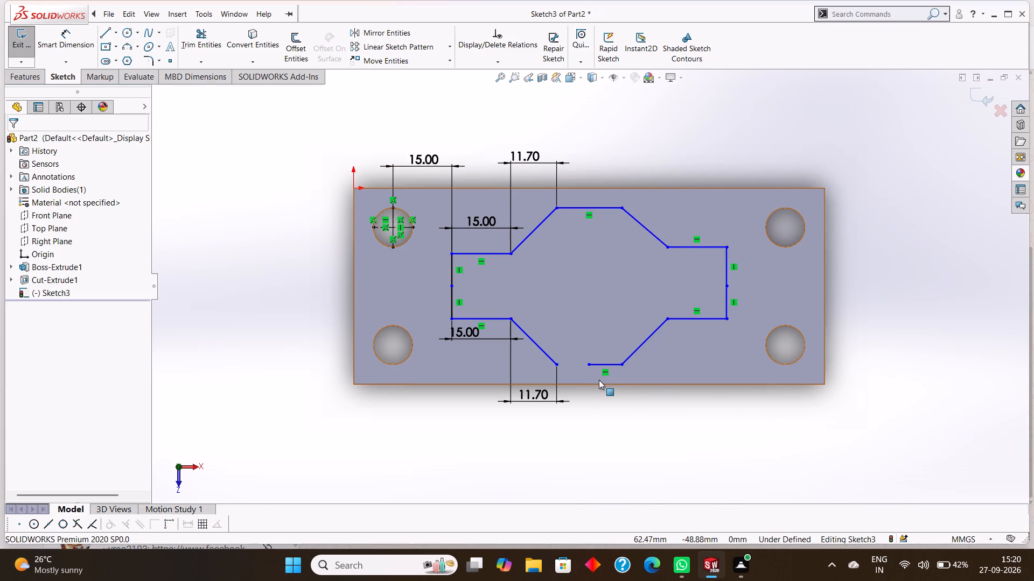
{"action": "right_click", "coordinate": [598, 362]}
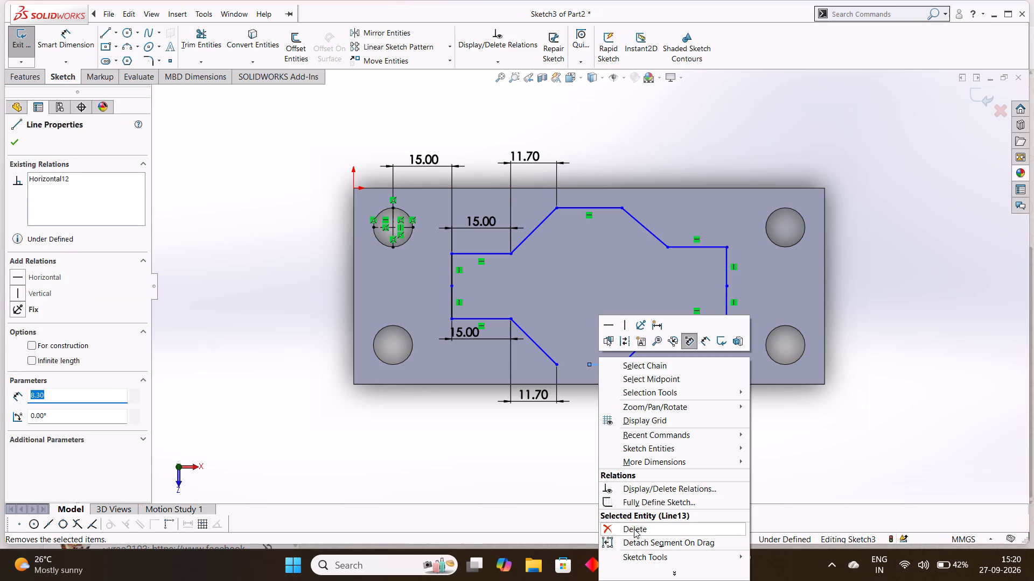
{"action": "left_click", "coordinate": [634, 529]}
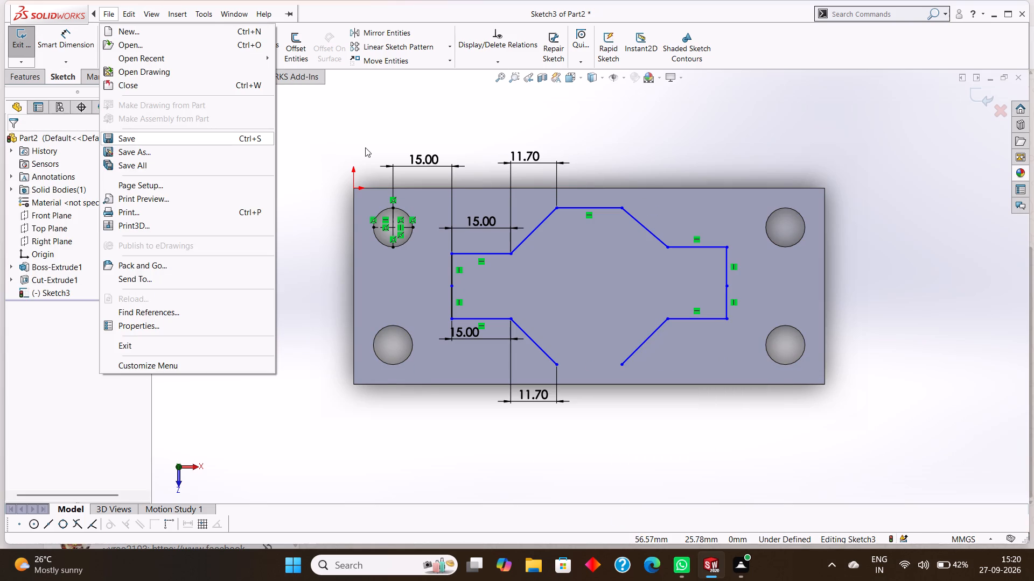
Close the gap along the opposite long edge with a single horizontal line about 16.6 mm long joining the diagonals' ends.
{"action": "left_click", "coordinate": [349, 135]}
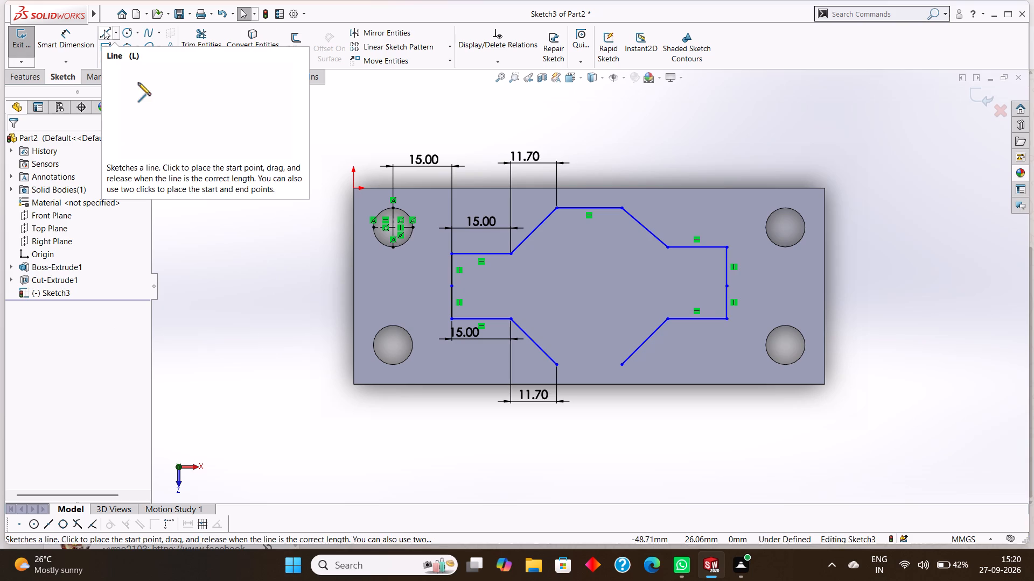
{"action": "left_click", "coordinate": [104, 30]}
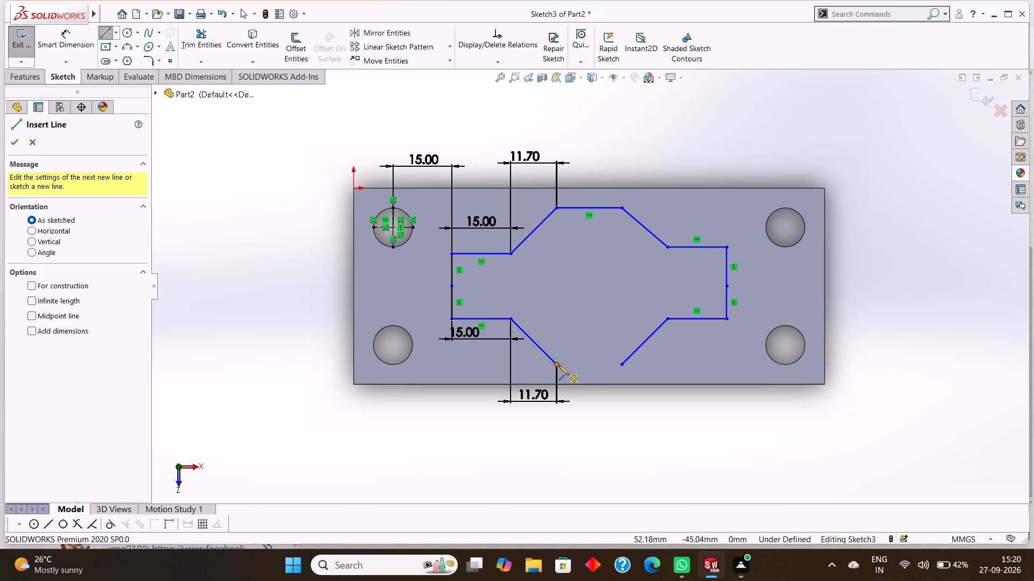
{"action": "left_click", "coordinate": [557, 363]}
{"action": "left_click", "coordinate": [620, 363]}
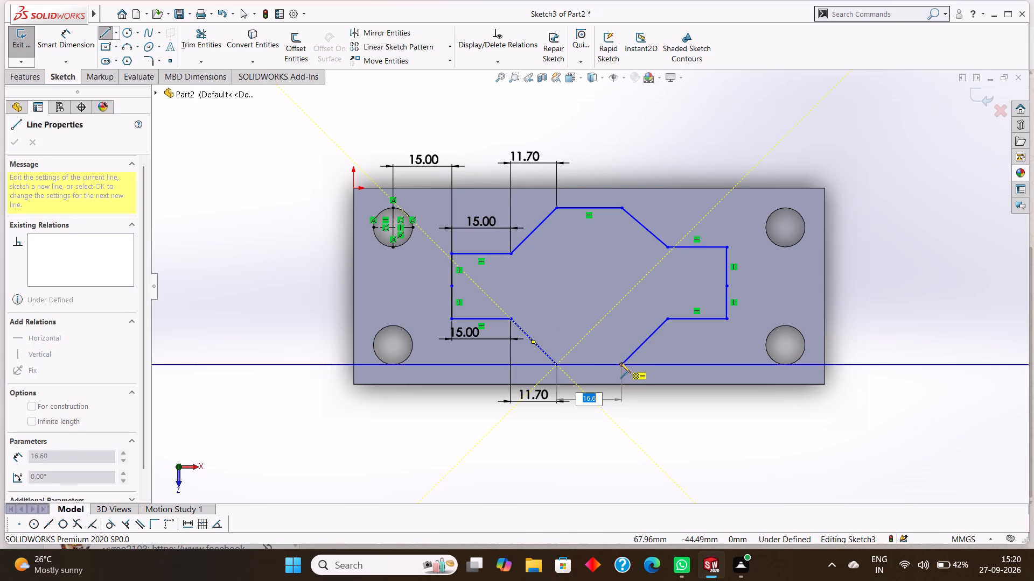
{"action": "right_click", "coordinate": [673, 347]}
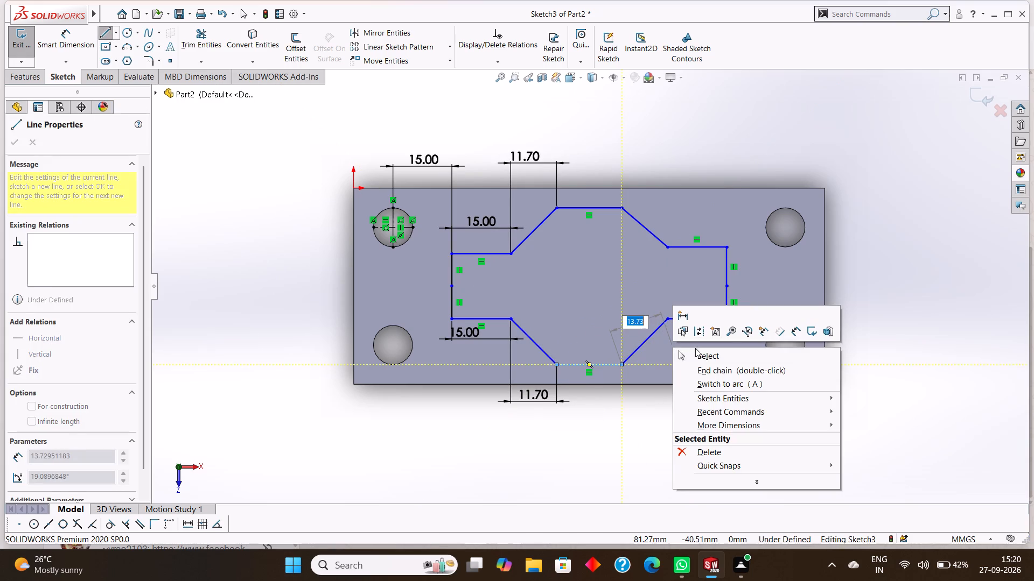
{"action": "left_click", "coordinate": [700, 350]}
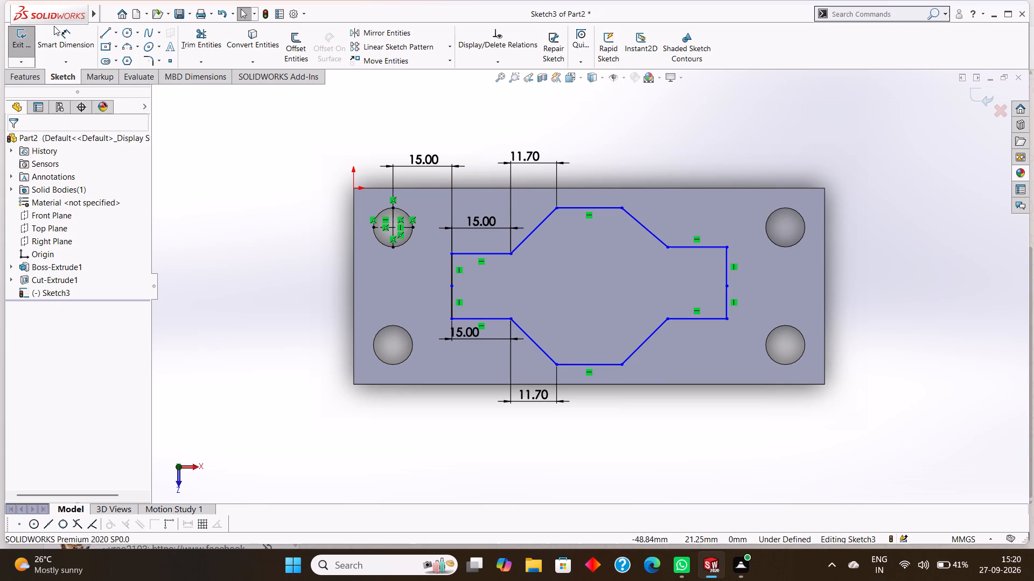
Dimension the lengths of the two new horizontal profile lines that run along the plate's long edges.
{"action": "left_click", "coordinate": [66, 41]}
{"action": "left_click", "coordinate": [599, 207]}
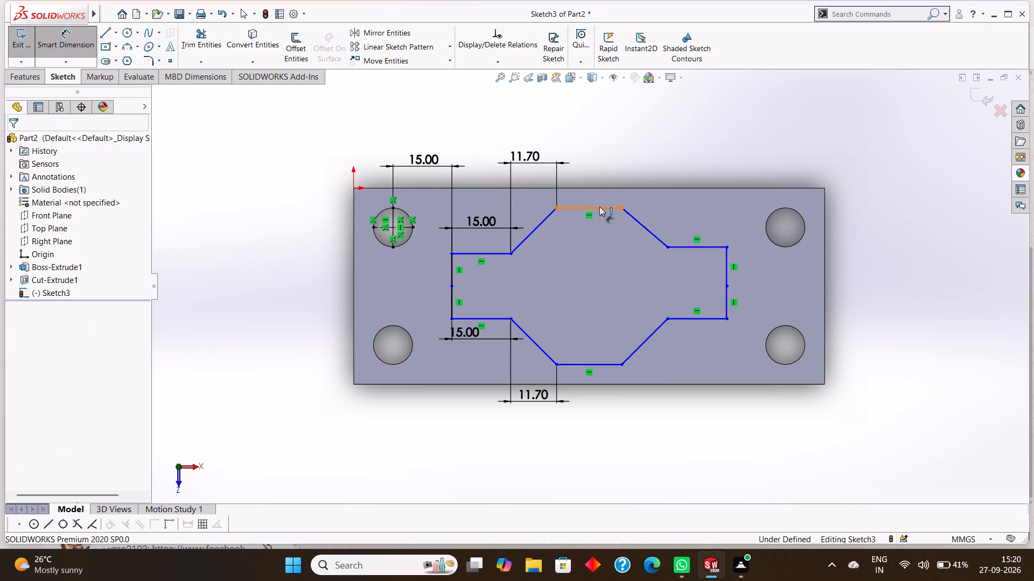
{"action": "left_click", "coordinate": [598, 172]}
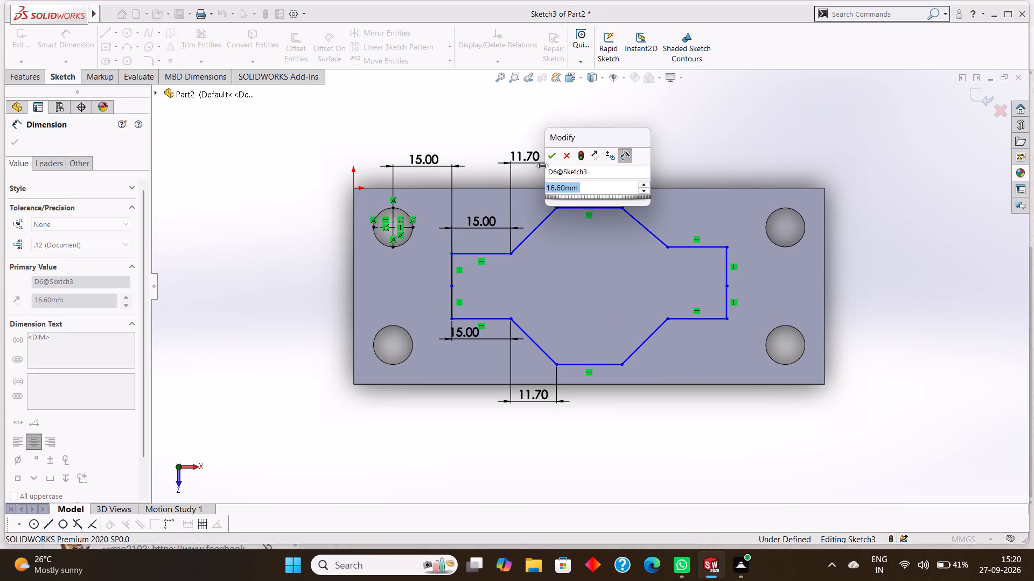
{"action": "left_click", "coordinate": [549, 154]}
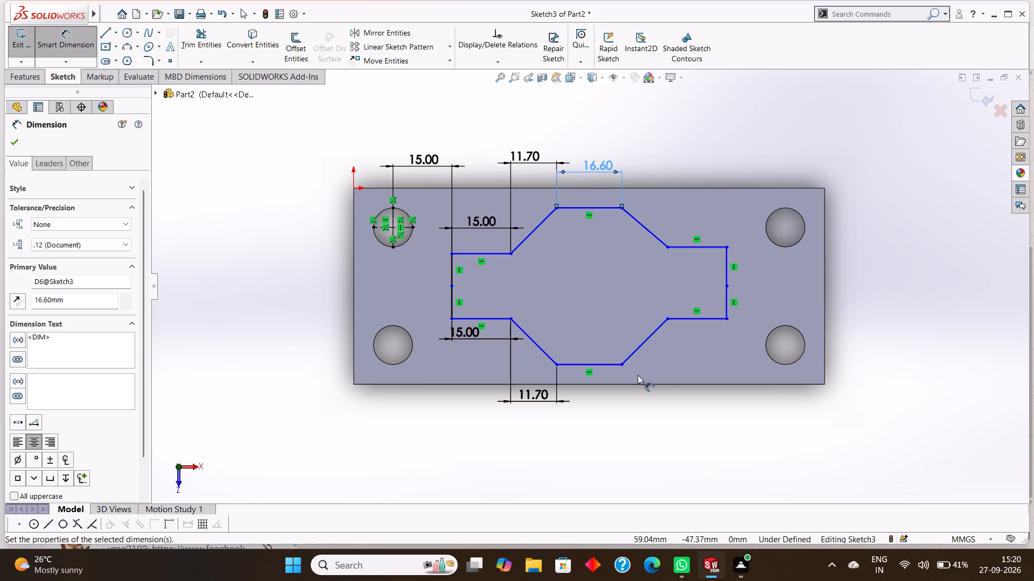
{"action": "left_click", "coordinate": [612, 365]}
{"action": "left_click", "coordinate": [617, 399]}
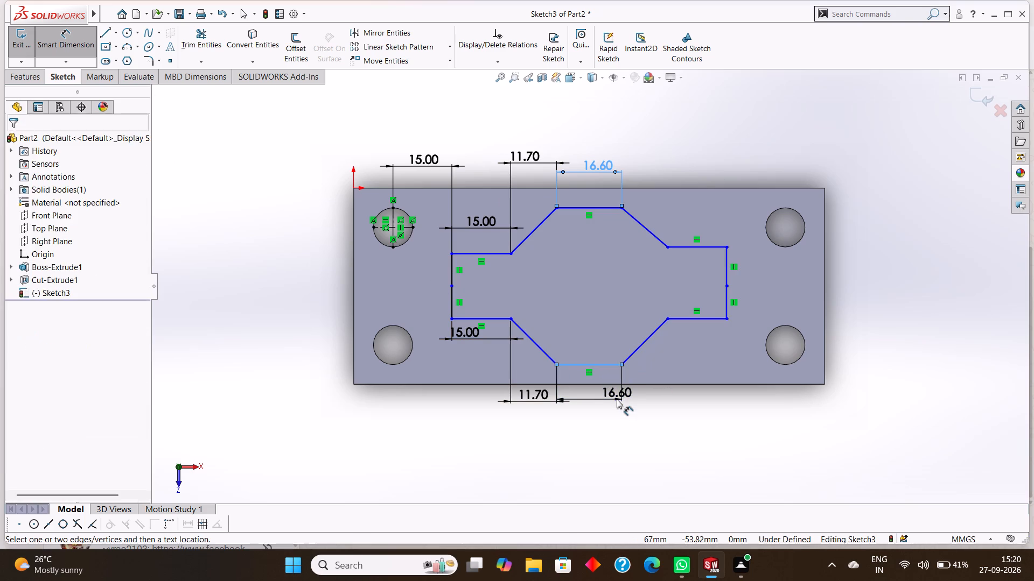
{"action": "left_click", "coordinate": [567, 380]}
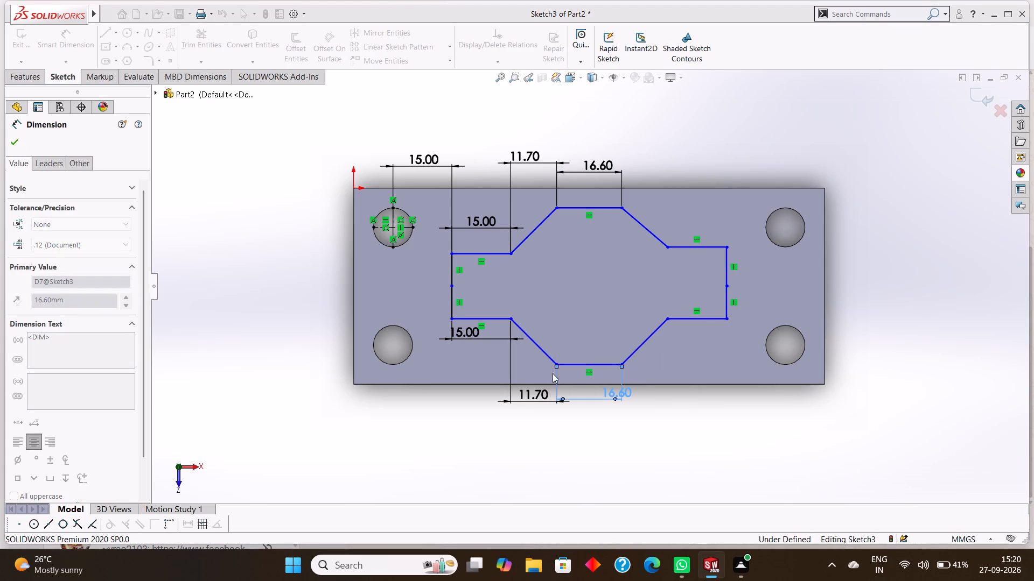
{"action": "left_click", "coordinate": [16, 136]}
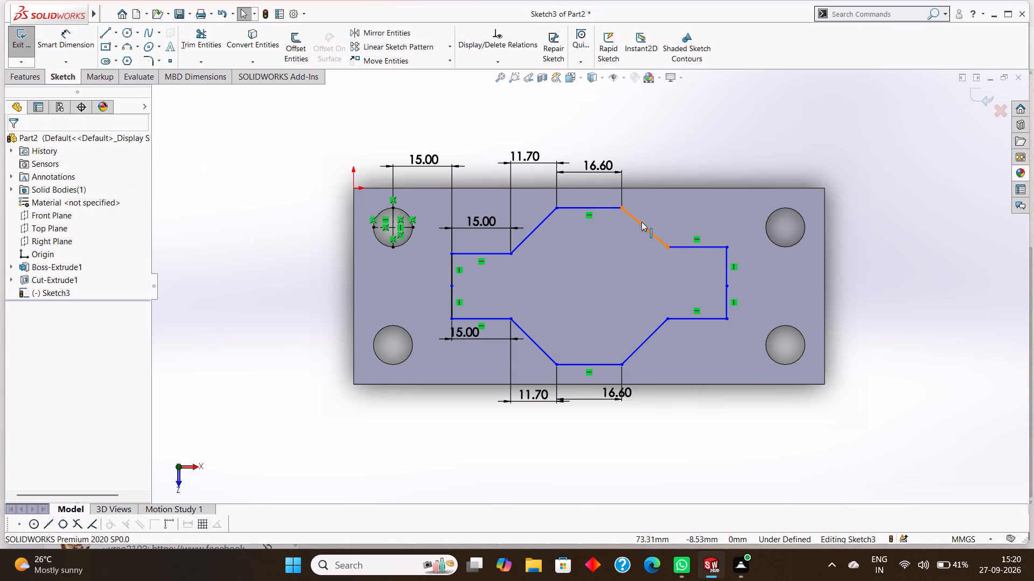
Dimension the spans, parallel to the plate's long edges, of the two diagonal profile lines on the side away from the origin.
{"action": "left_click", "coordinate": [641, 222]}
{"action": "key", "text": "Escape"}
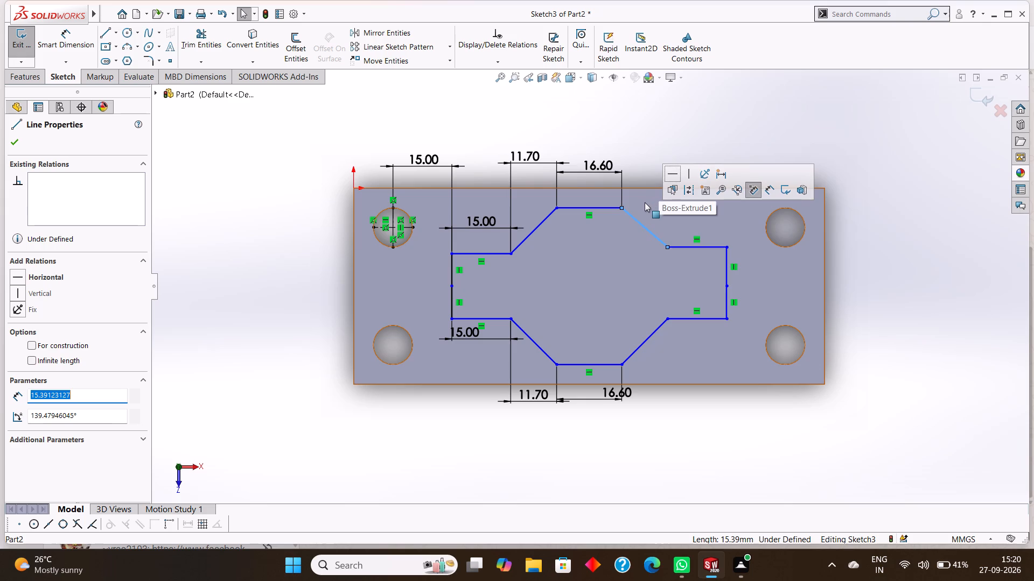
{"action": "key", "text": "Escape"}
{"action": "left_click", "coordinate": [68, 35]}
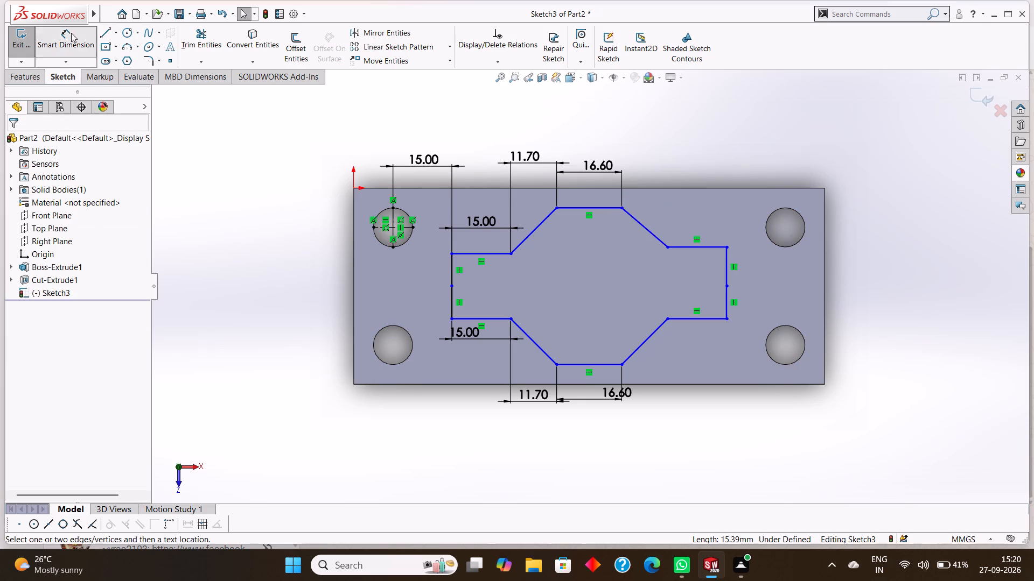
{"action": "left_click", "coordinate": [646, 221]}
{"action": "left_click", "coordinate": [647, 227]}
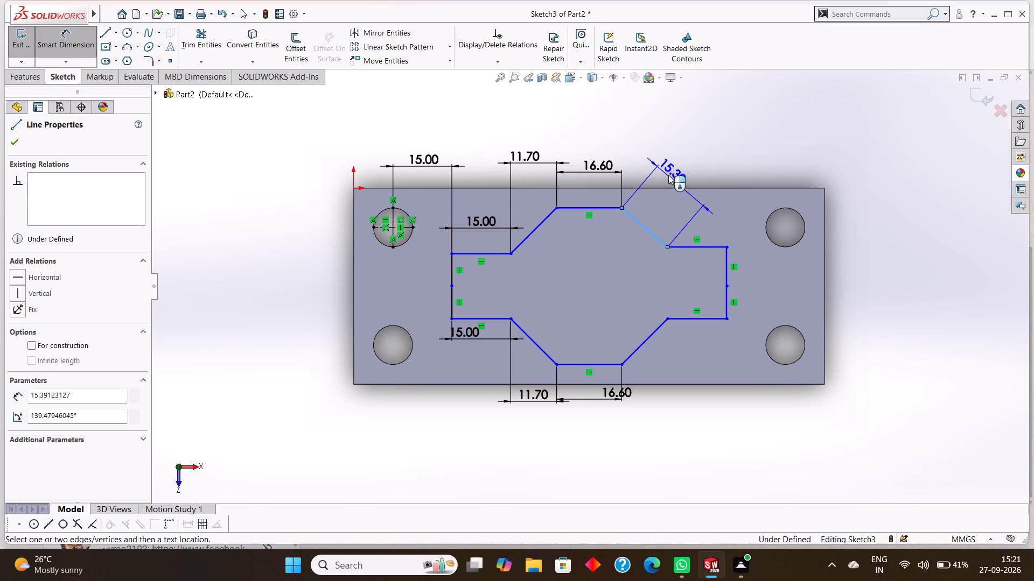
{"action": "left_click", "coordinate": [656, 149]}
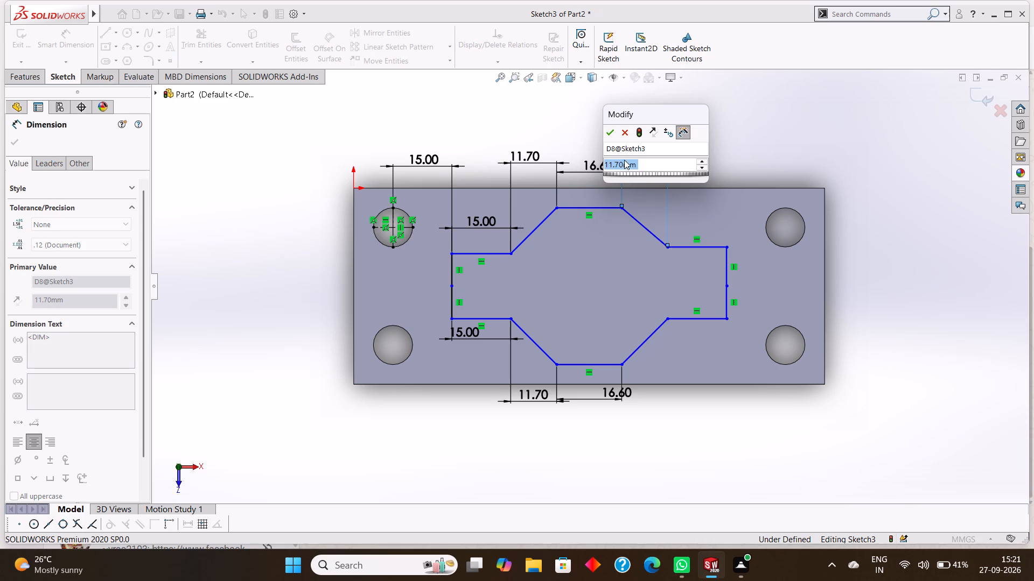
{"action": "left_click", "coordinate": [609, 134]}
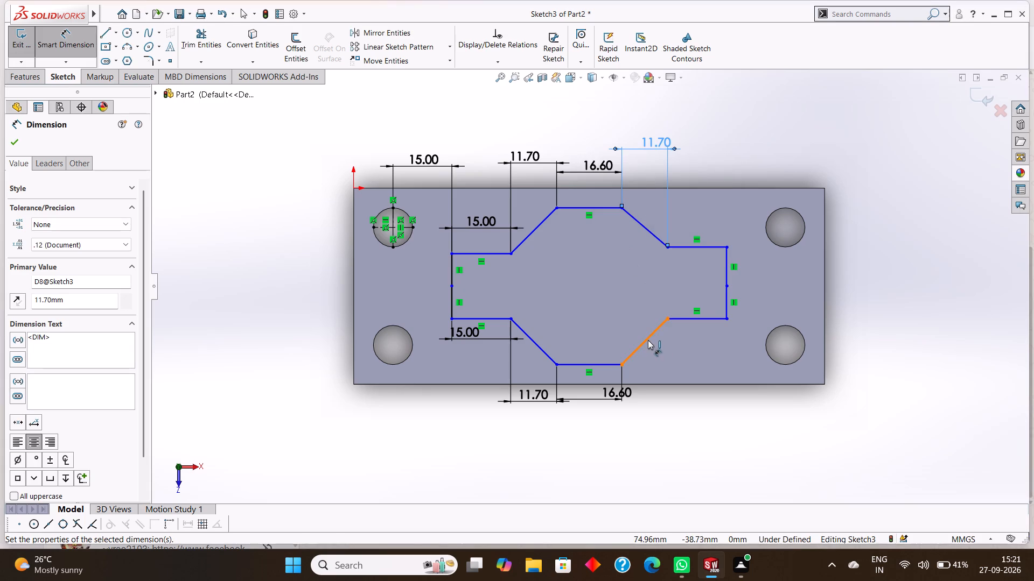
{"action": "left_click", "coordinate": [648, 340]}
{"action": "left_click", "coordinate": [661, 404]}
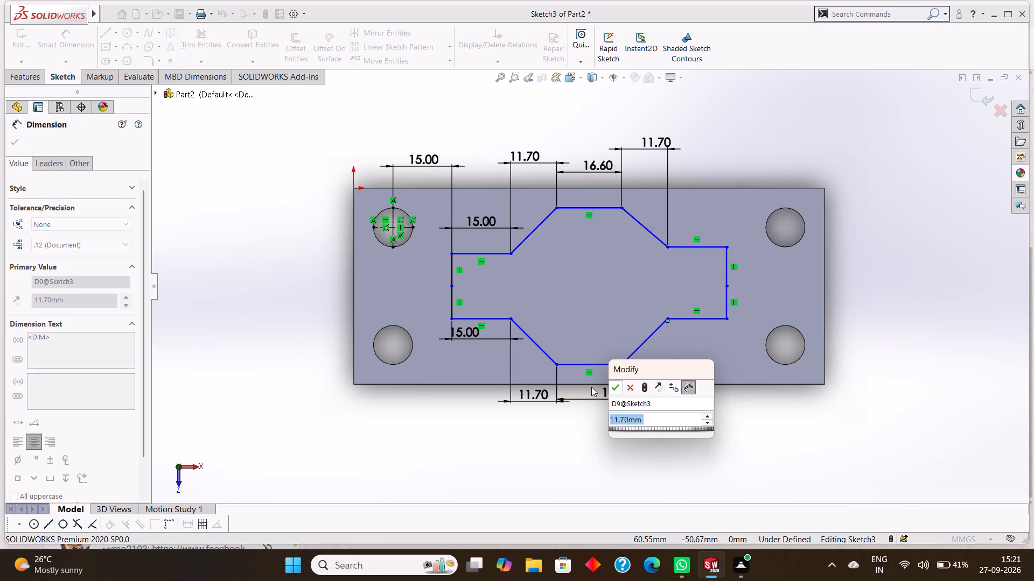
{"action": "left_click", "coordinate": [616, 387]}
Dimension the length of the profile's short horizontal line farthest from the origin, near the opposite long edge.
{"action": "left_click", "coordinate": [700, 321]}
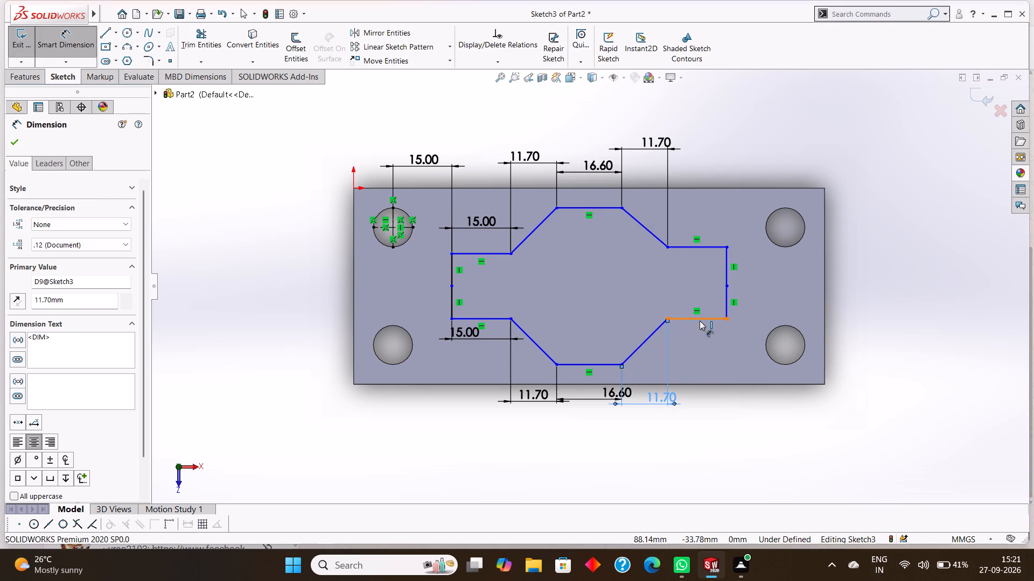
{"action": "left_click", "coordinate": [696, 346]}
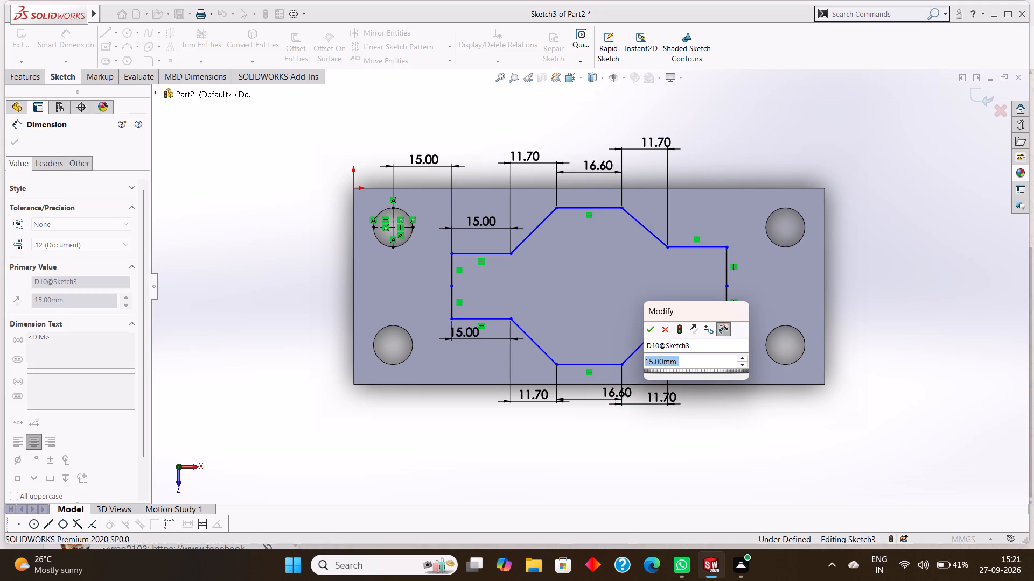
{"action": "left_click", "coordinate": [653, 328]}
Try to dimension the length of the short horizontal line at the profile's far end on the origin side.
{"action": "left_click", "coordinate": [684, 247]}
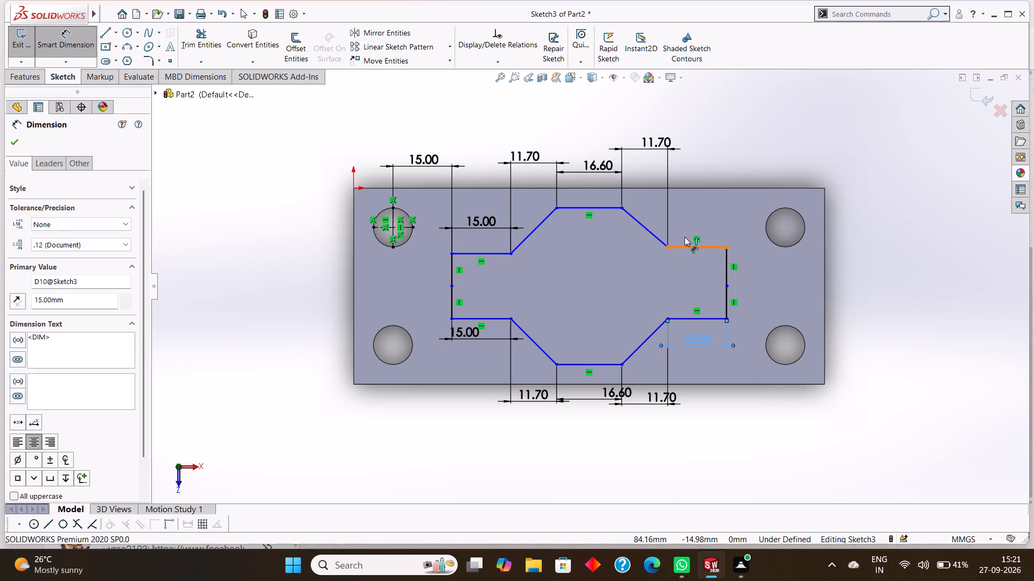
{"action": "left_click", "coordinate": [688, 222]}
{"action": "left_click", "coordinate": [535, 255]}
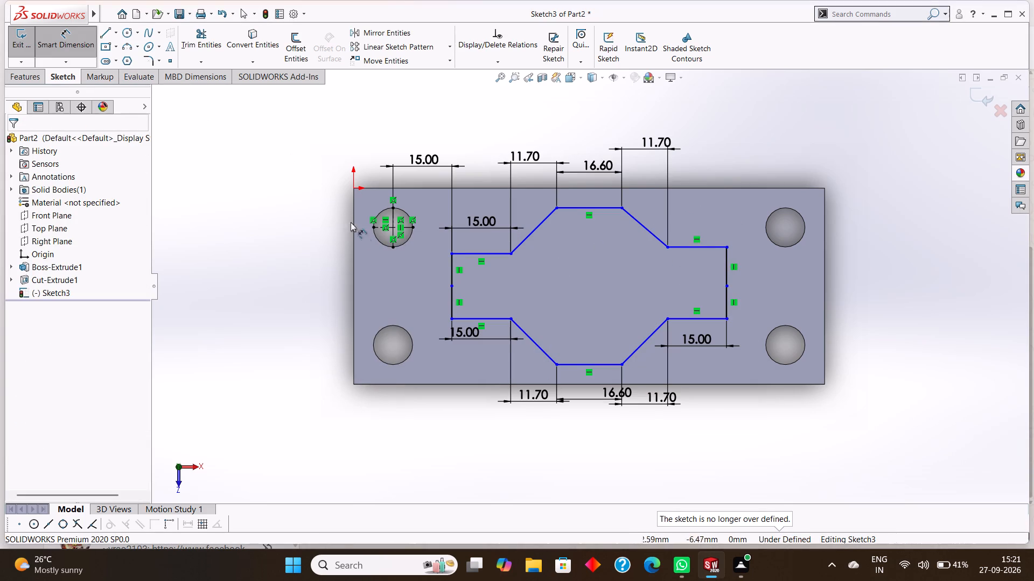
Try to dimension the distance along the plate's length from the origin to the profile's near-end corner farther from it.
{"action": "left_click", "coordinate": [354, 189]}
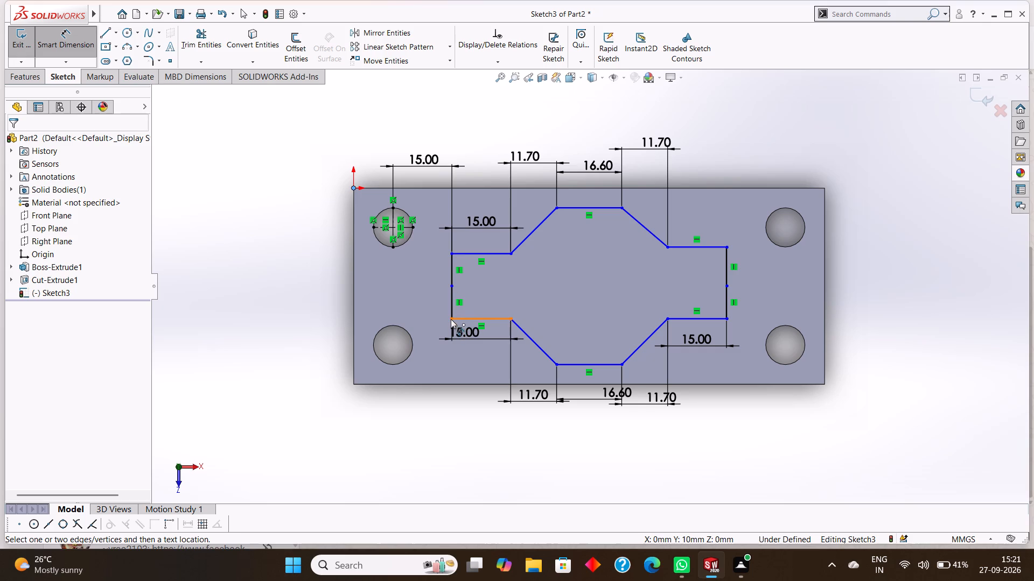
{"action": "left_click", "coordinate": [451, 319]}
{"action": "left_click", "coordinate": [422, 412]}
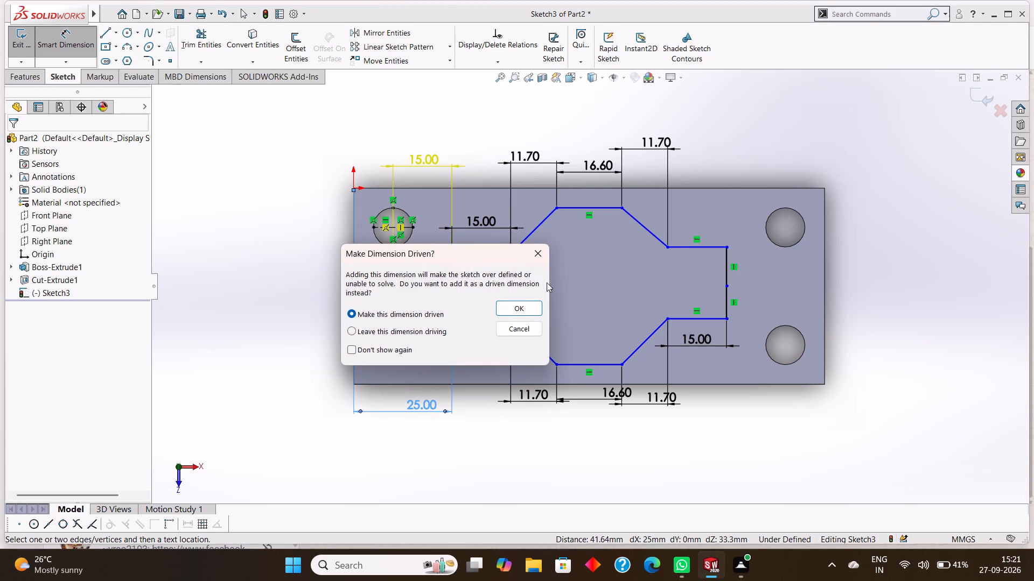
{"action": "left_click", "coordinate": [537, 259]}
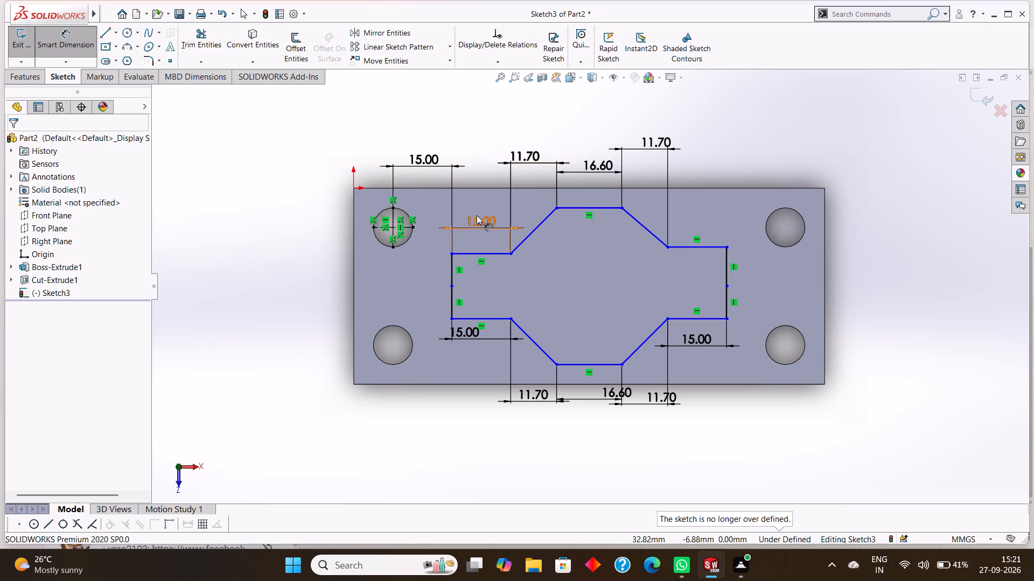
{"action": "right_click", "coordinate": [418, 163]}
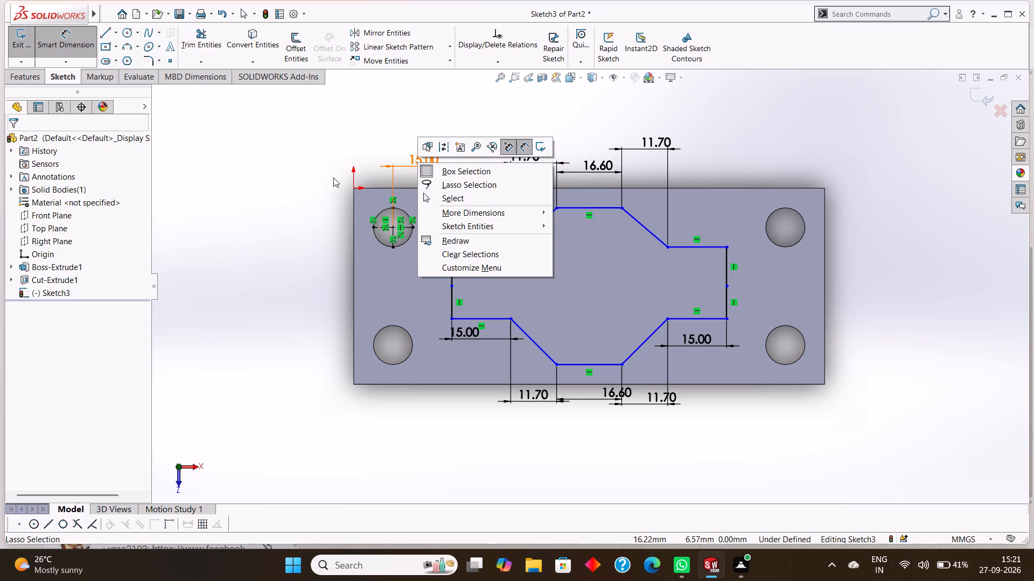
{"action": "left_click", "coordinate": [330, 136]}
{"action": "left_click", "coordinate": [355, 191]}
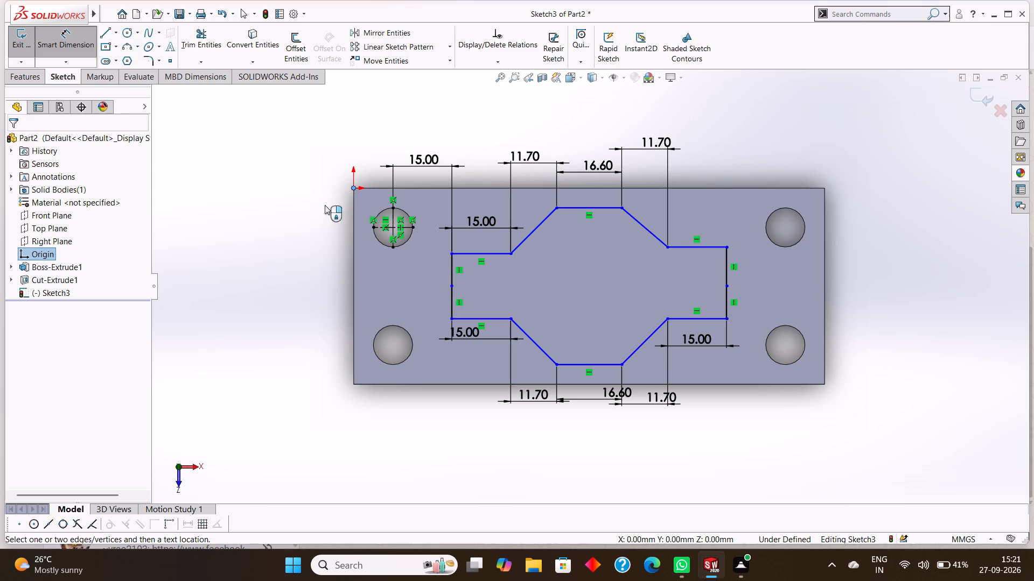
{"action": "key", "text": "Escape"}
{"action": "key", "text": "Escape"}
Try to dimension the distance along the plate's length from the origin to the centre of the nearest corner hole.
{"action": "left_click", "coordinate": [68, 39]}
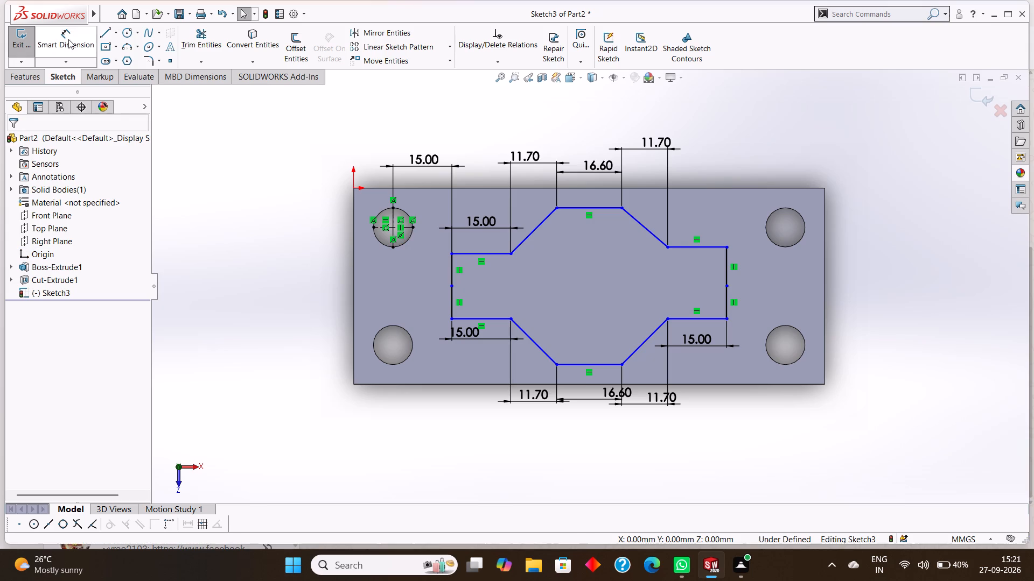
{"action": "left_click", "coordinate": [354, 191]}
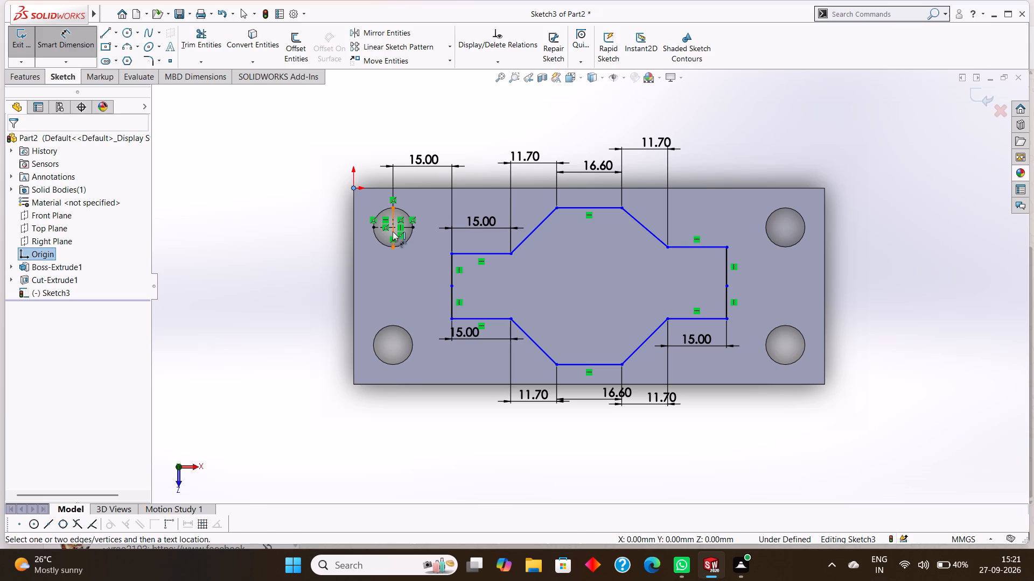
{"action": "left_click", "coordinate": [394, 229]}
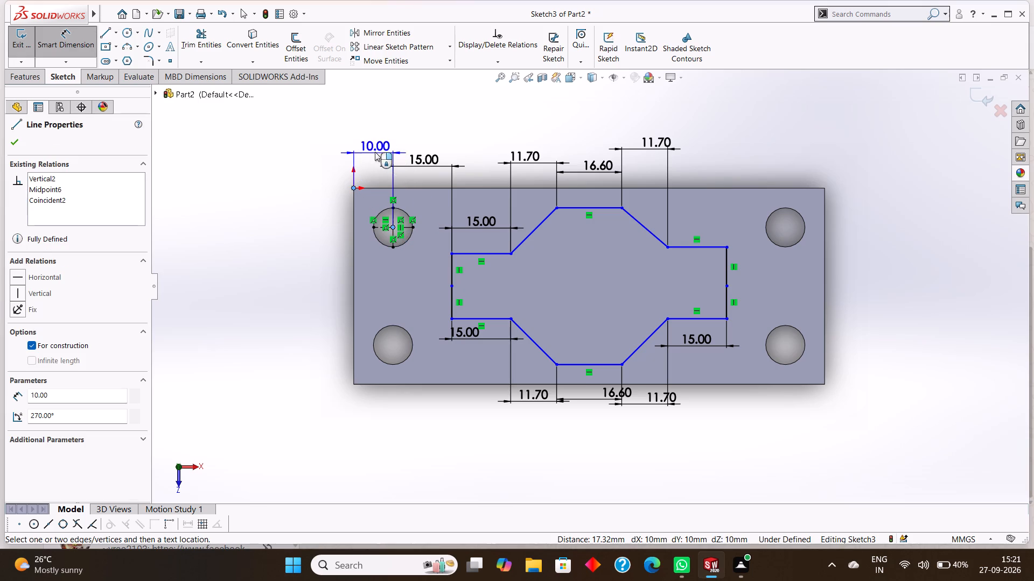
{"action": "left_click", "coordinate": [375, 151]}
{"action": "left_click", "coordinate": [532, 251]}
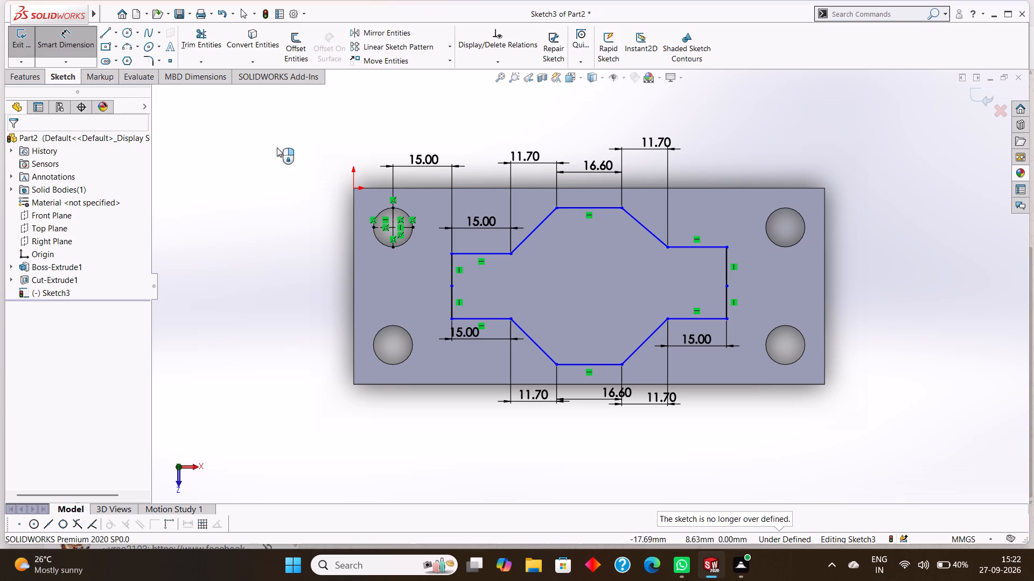
Dimension the offsets across the plate's width from the origin to both corners of the profile's near end.
{"action": "left_click", "coordinate": [357, 188]}
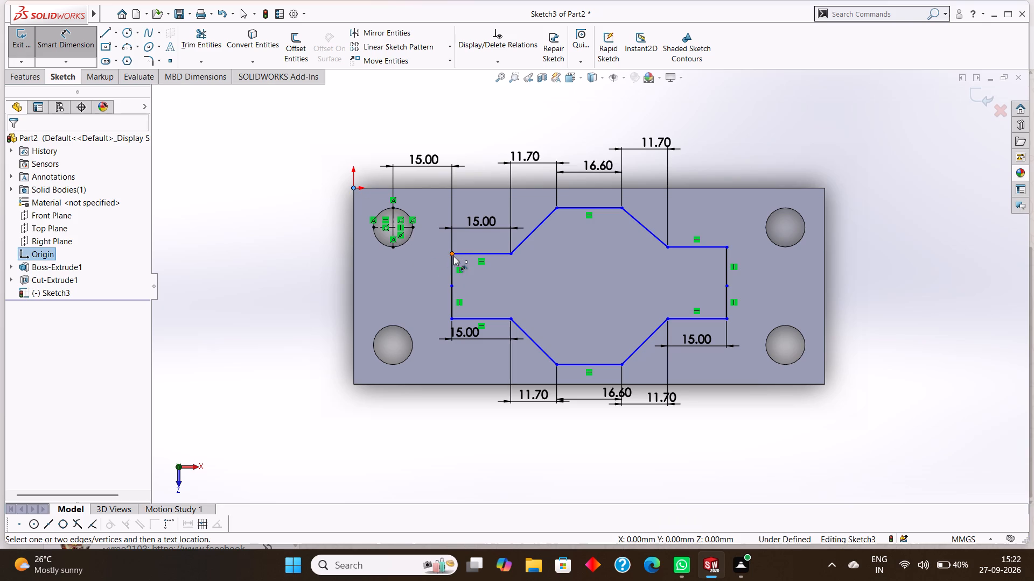
{"action": "left_click", "coordinate": [452, 254]}
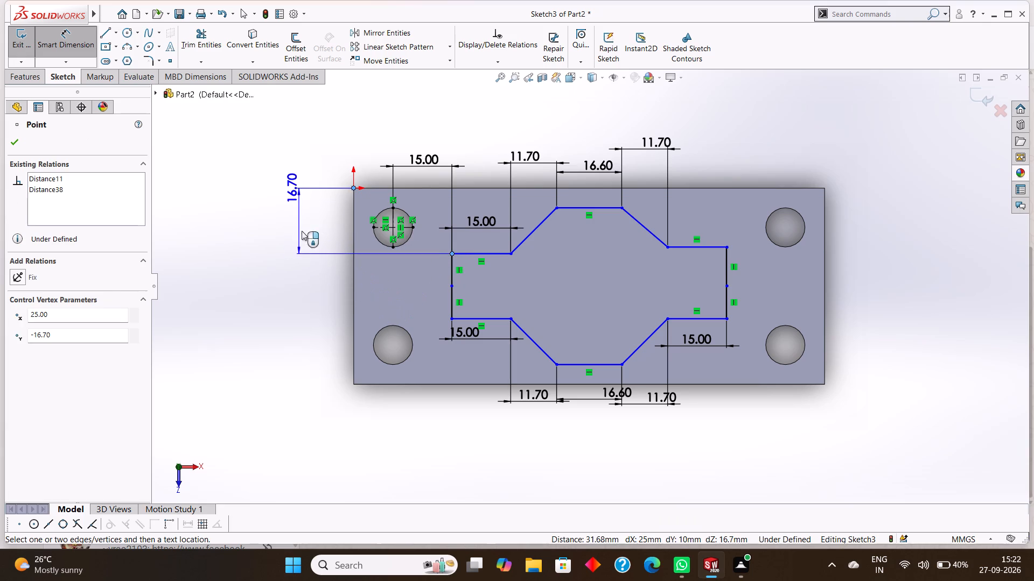
{"action": "left_click", "coordinate": [302, 211]}
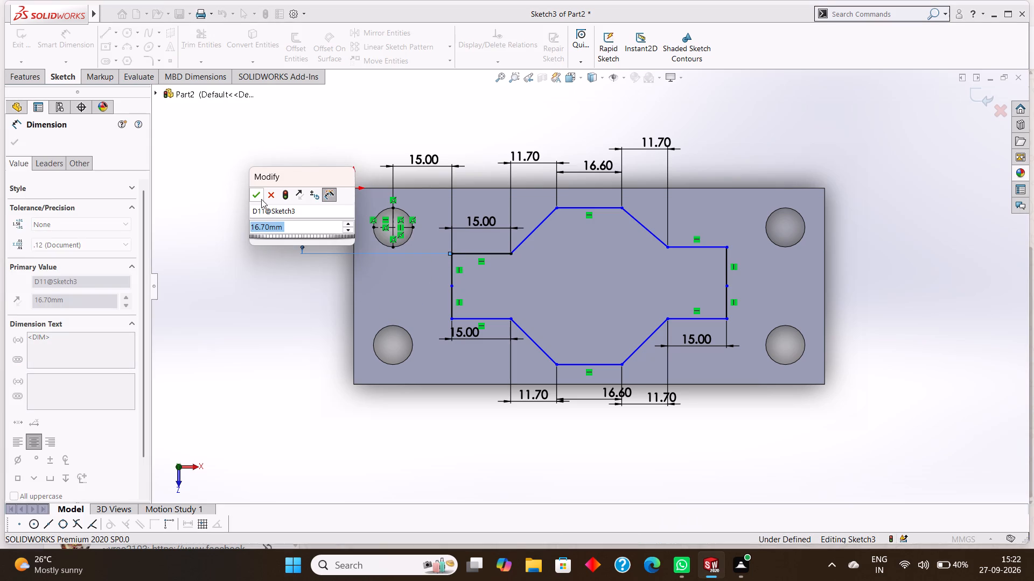
{"action": "left_click", "coordinate": [254, 195]}
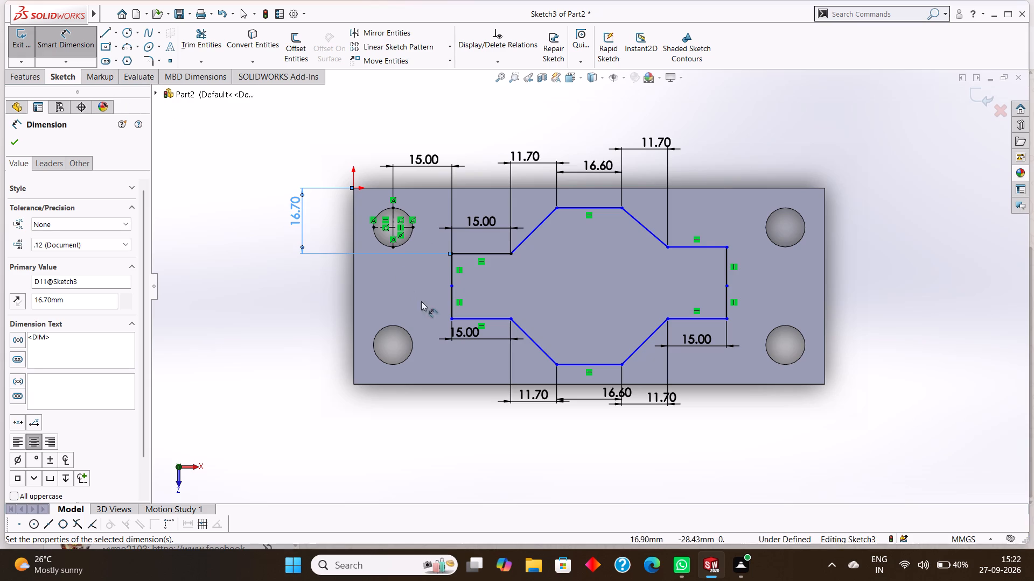
{"action": "left_click", "coordinate": [354, 187]}
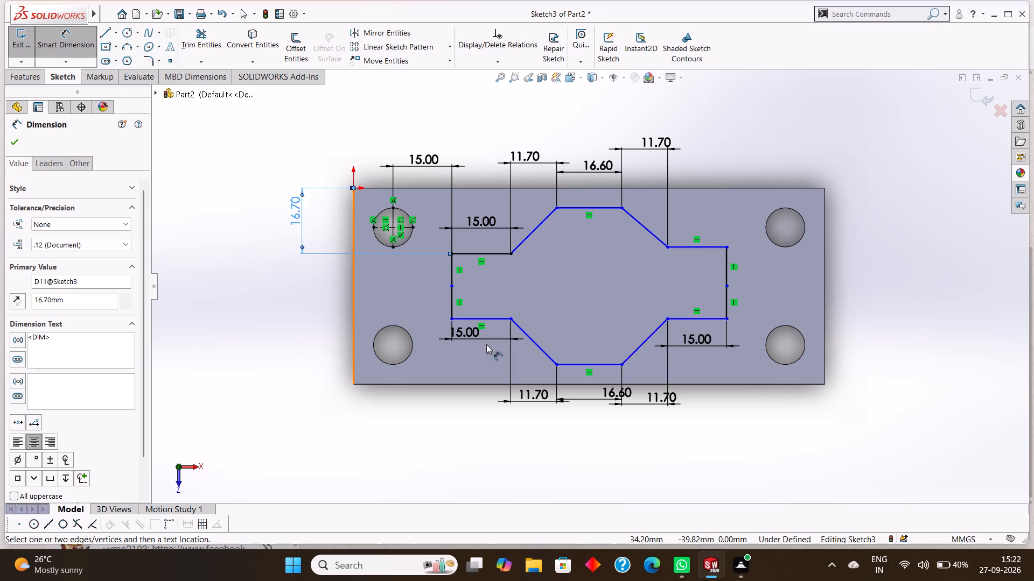
{"action": "left_click", "coordinate": [453, 317]}
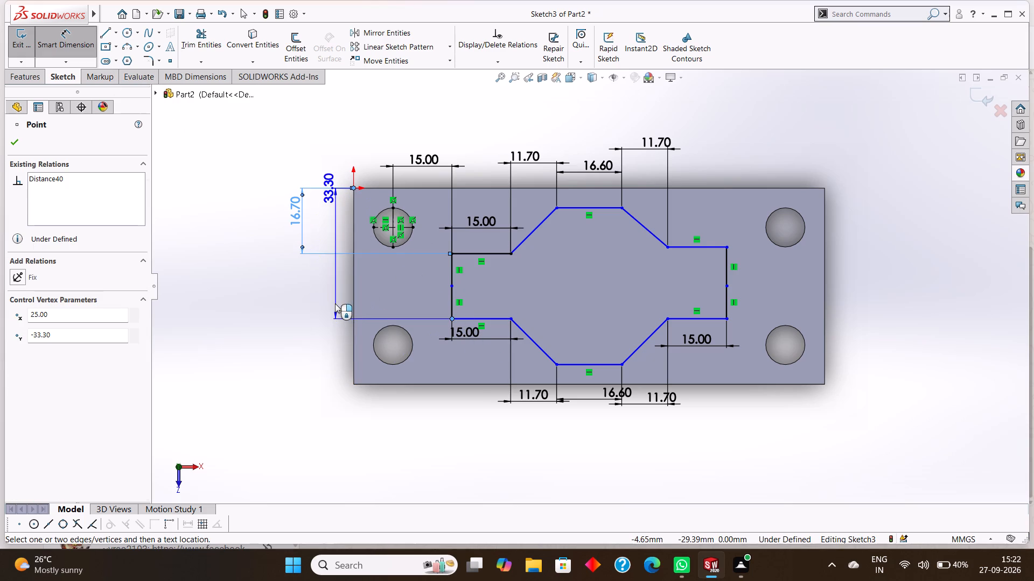
{"action": "left_click", "coordinate": [335, 316]}
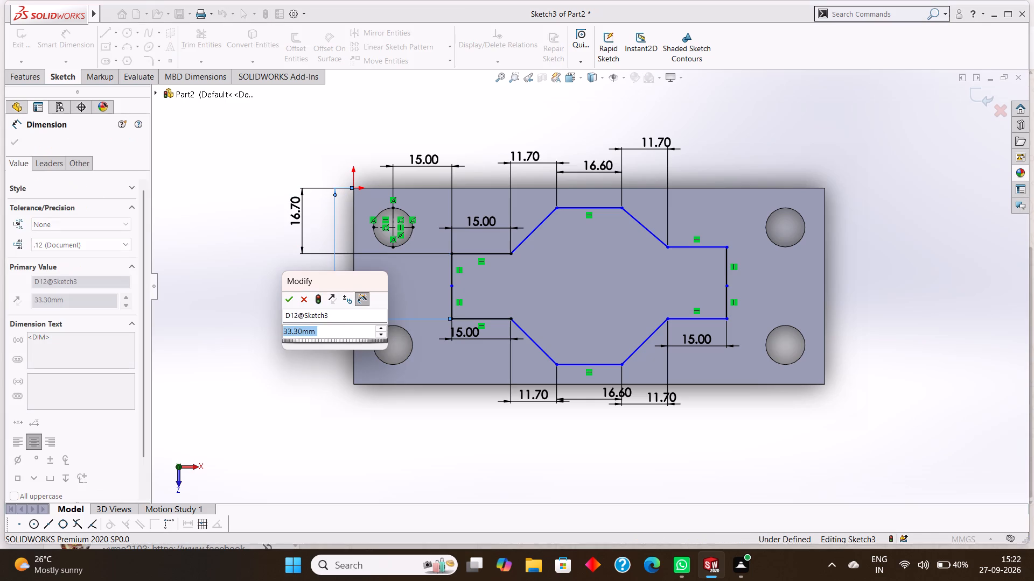
{"action": "left_click", "coordinate": [288, 300]}
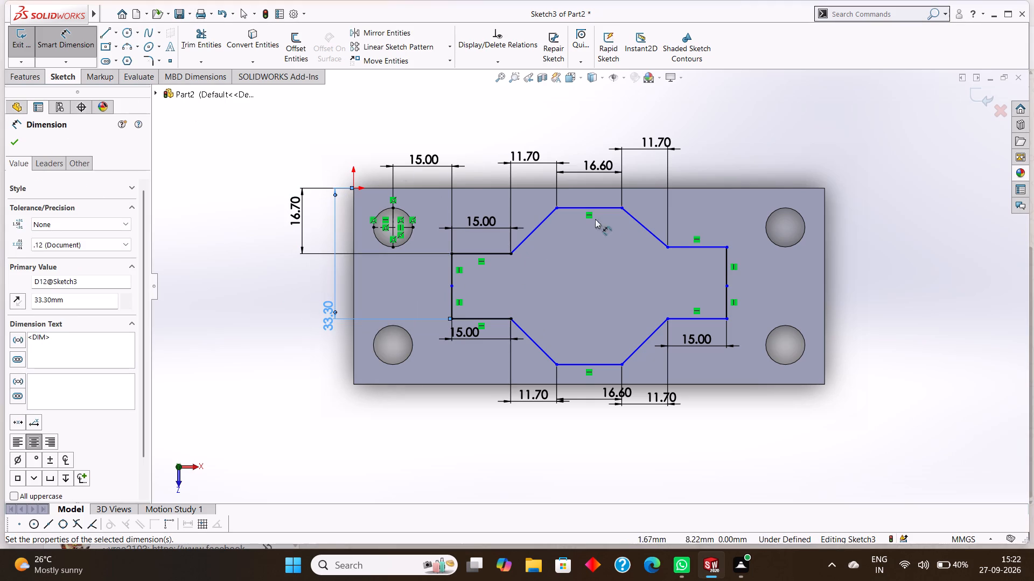
Dimension the offset across the plate's width from the origin to the near end of the profile's origin-side middle line.
{"action": "left_click", "coordinate": [354, 190]}
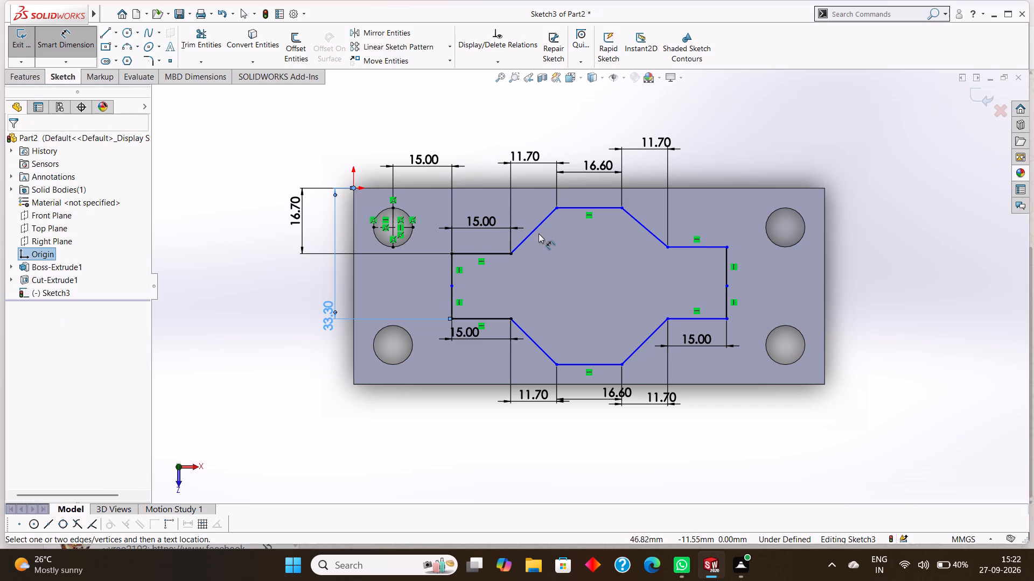
{"action": "left_click", "coordinate": [556, 206]}
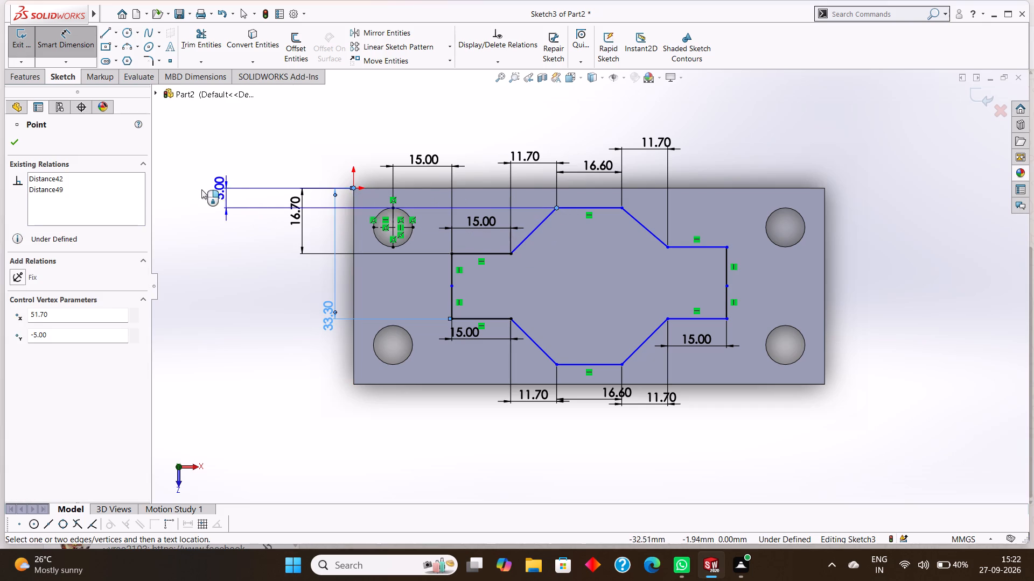
{"action": "left_click", "coordinate": [223, 204]}
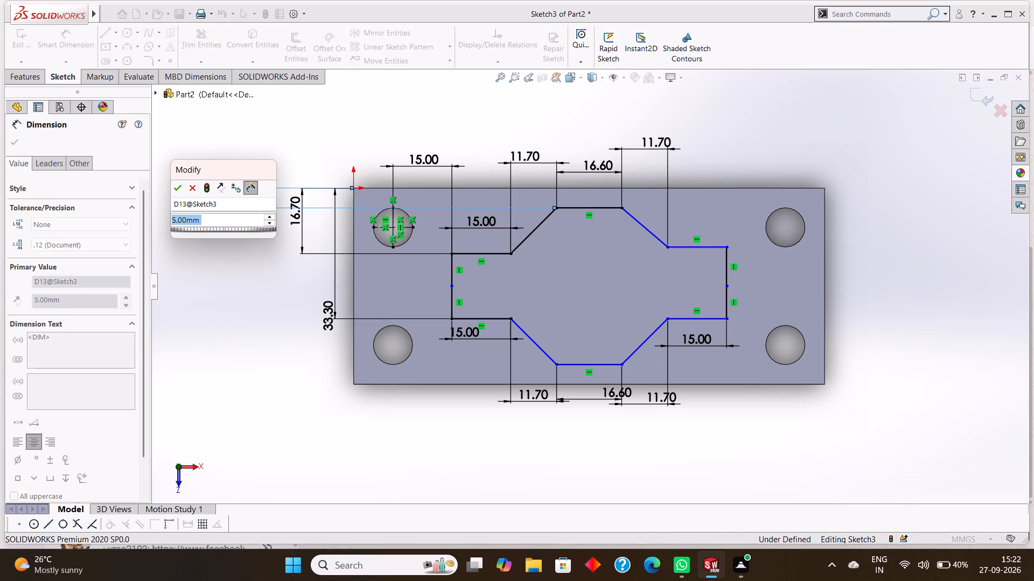
{"action": "left_click", "coordinate": [179, 189]}
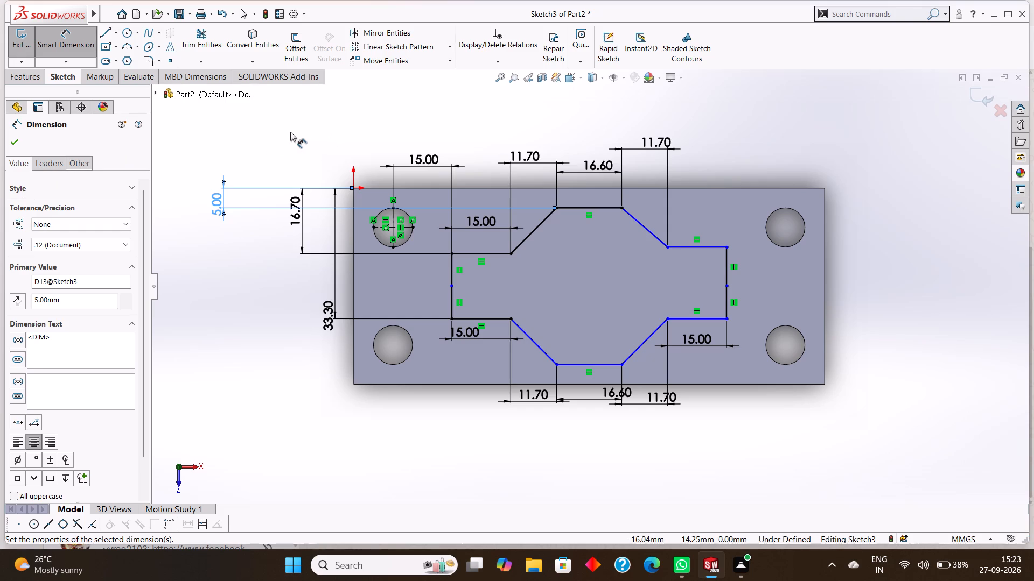
{"action": "left_click", "coordinate": [16, 139]}
Dimension the offset across the plate's width from the origin to the origin-side corner of the profile's far end.
{"action": "left_click", "coordinate": [71, 42]}
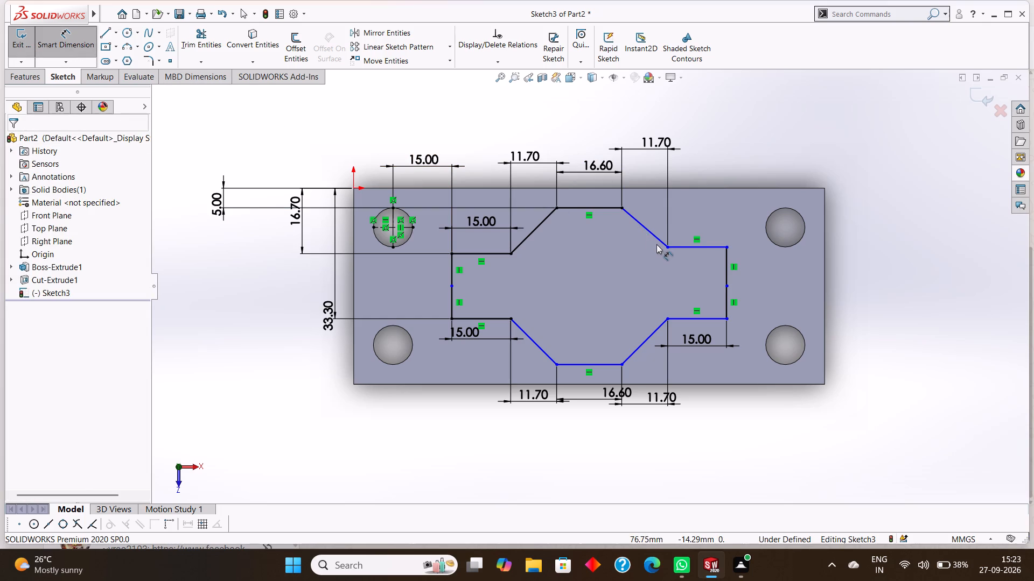
{"action": "left_click", "coordinate": [724, 246]}
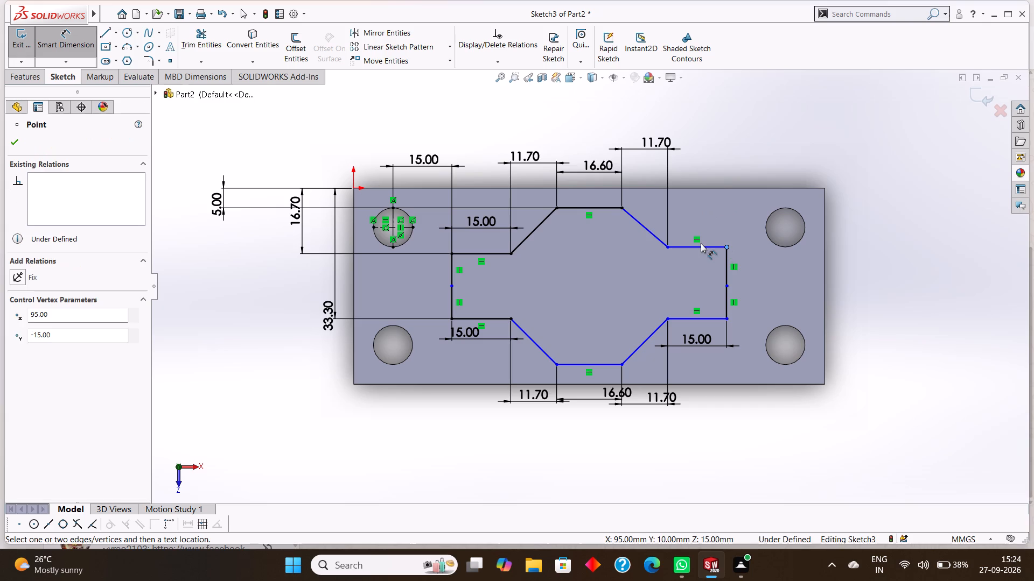
{"action": "key", "text": "Escape"}
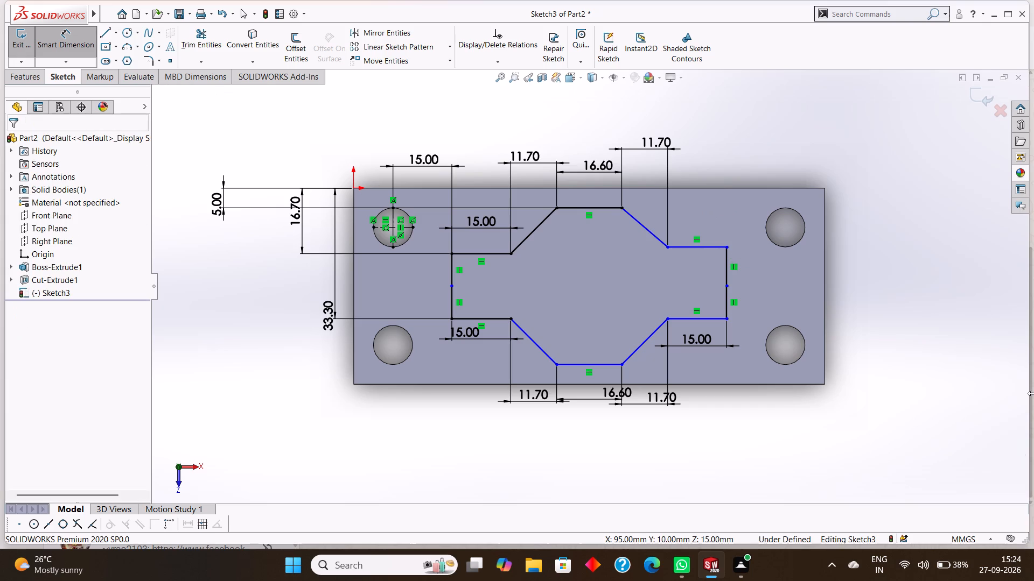
{"action": "left_click", "coordinate": [354, 186]}
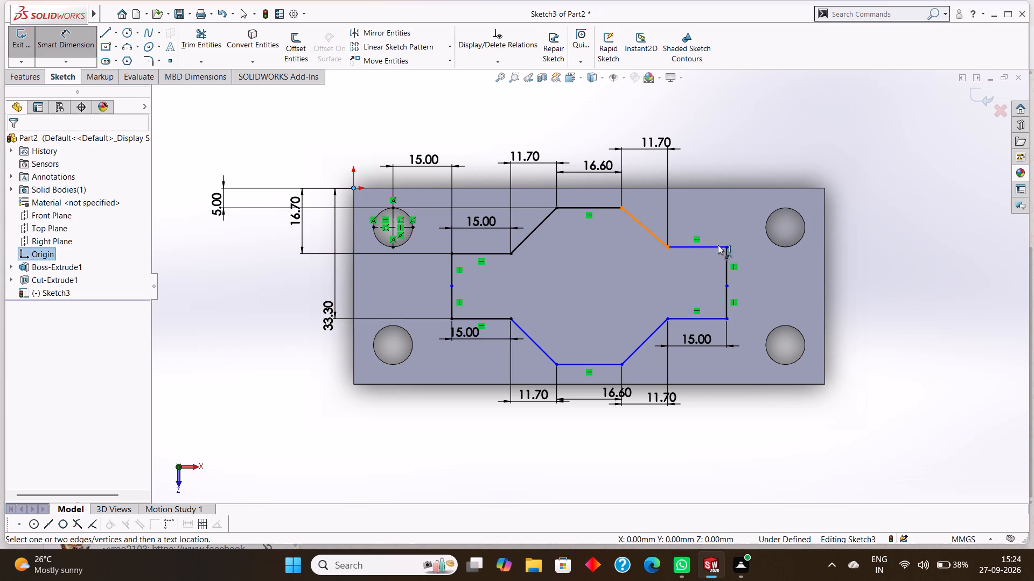
{"action": "left_click", "coordinate": [729, 245]}
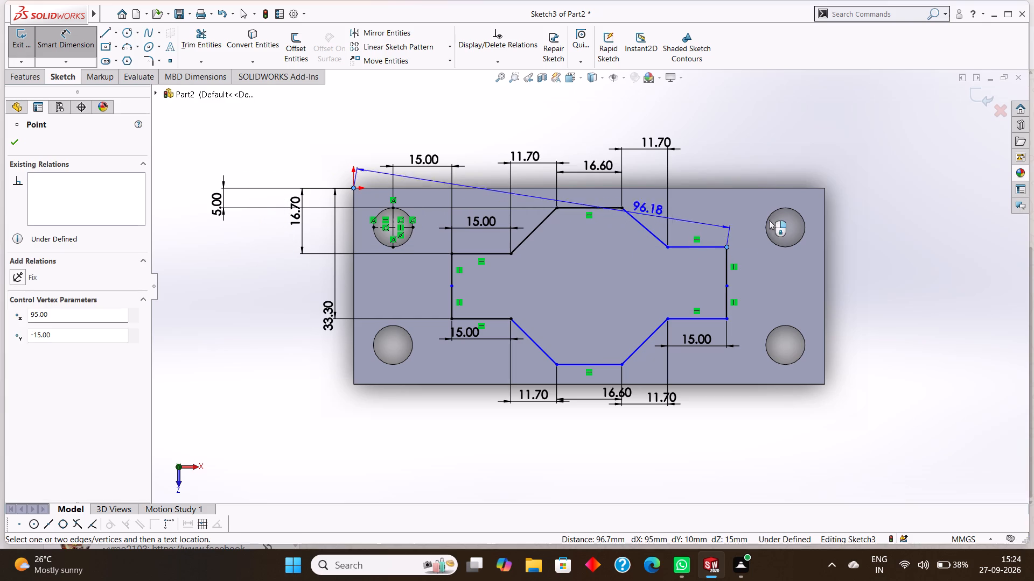
{"action": "left_click", "coordinate": [850, 222]}
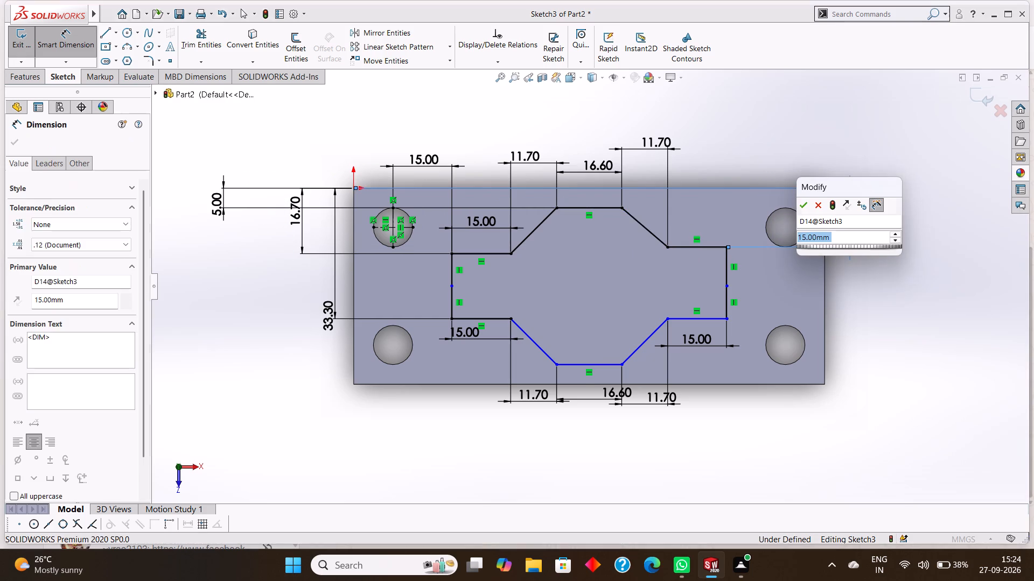
{"action": "left_click", "coordinate": [797, 204]}
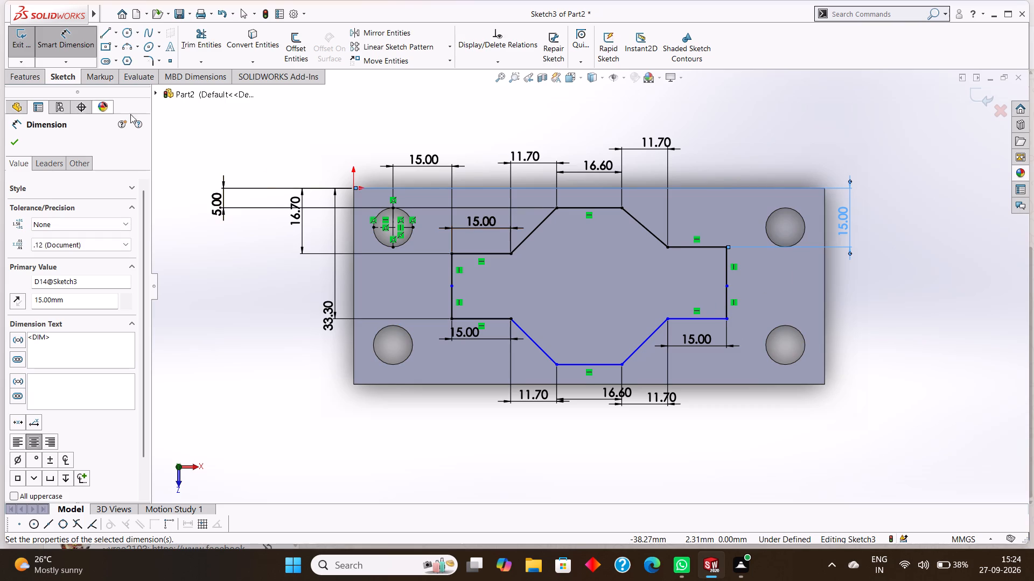
Dimension the offset across the plate's width from the origin to the far end of the profile's middle line opposite the origin side.
{"action": "left_click", "coordinate": [353, 188]}
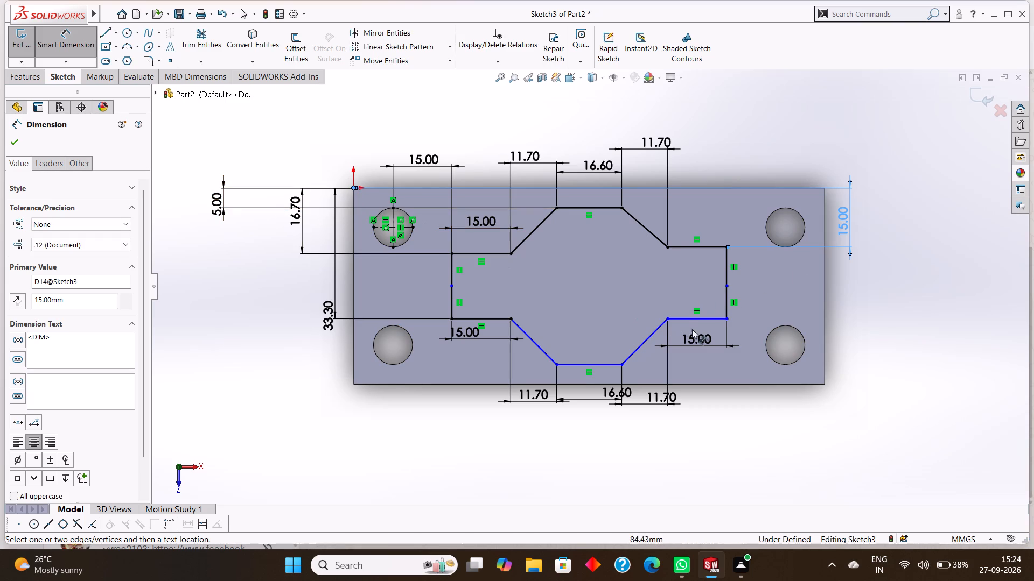
{"action": "left_click", "coordinate": [622, 365]}
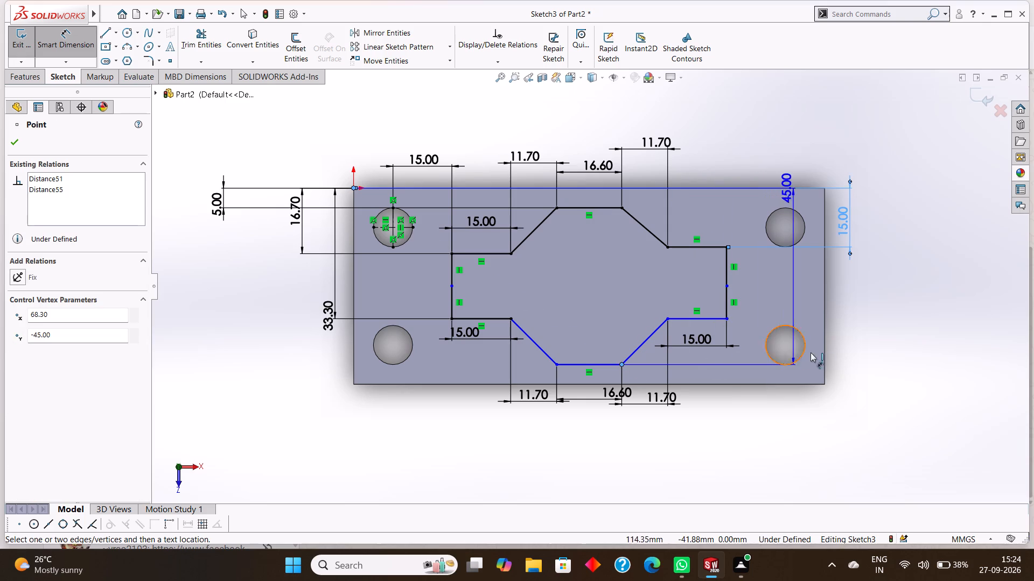
{"action": "left_click", "coordinate": [926, 294]}
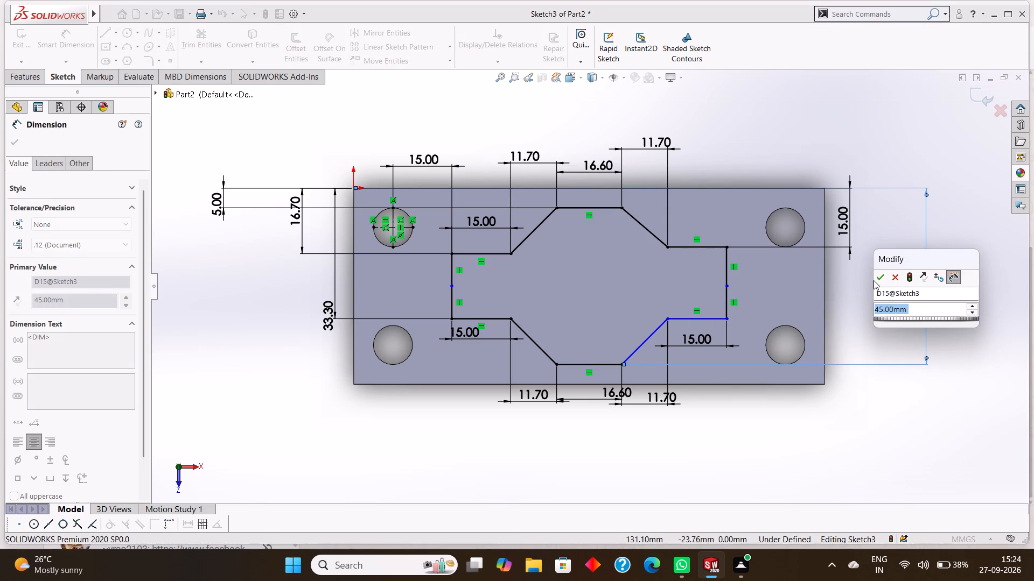
{"action": "left_click", "coordinate": [874, 280]}
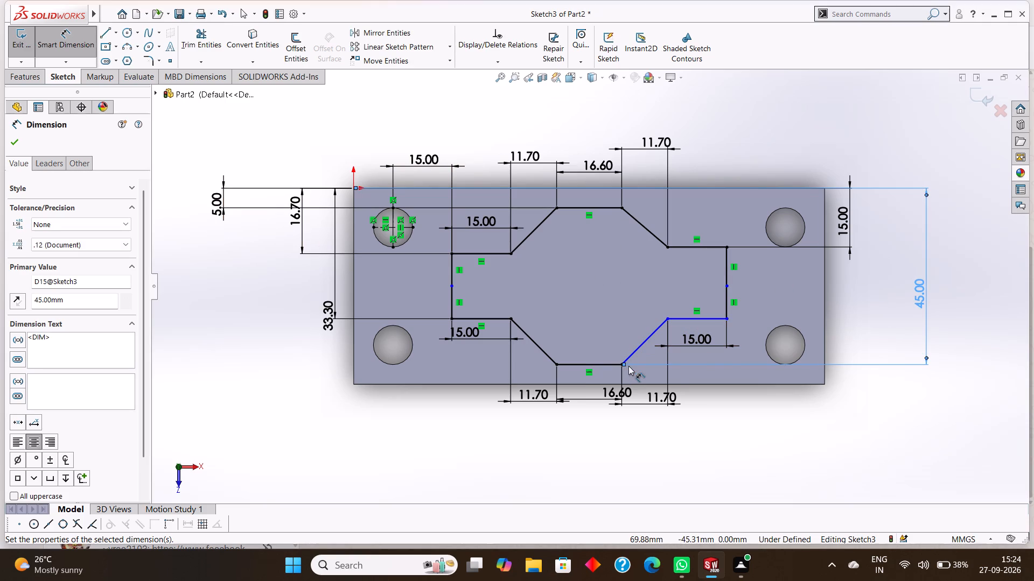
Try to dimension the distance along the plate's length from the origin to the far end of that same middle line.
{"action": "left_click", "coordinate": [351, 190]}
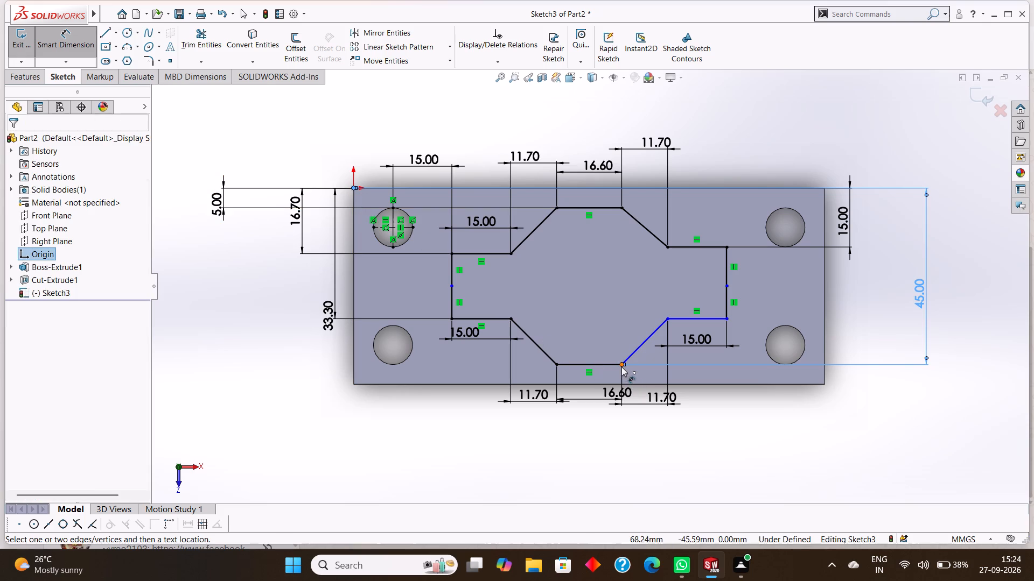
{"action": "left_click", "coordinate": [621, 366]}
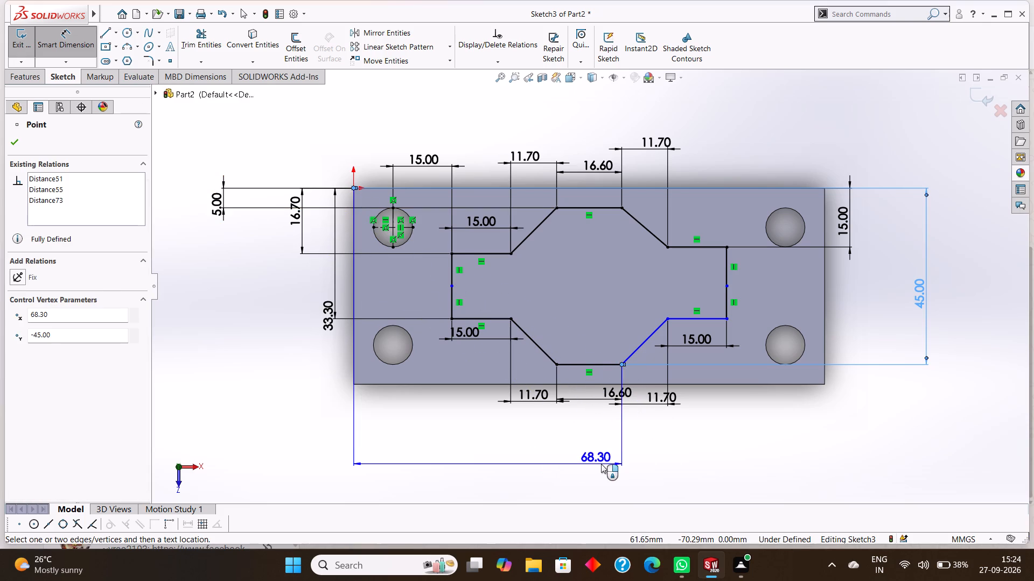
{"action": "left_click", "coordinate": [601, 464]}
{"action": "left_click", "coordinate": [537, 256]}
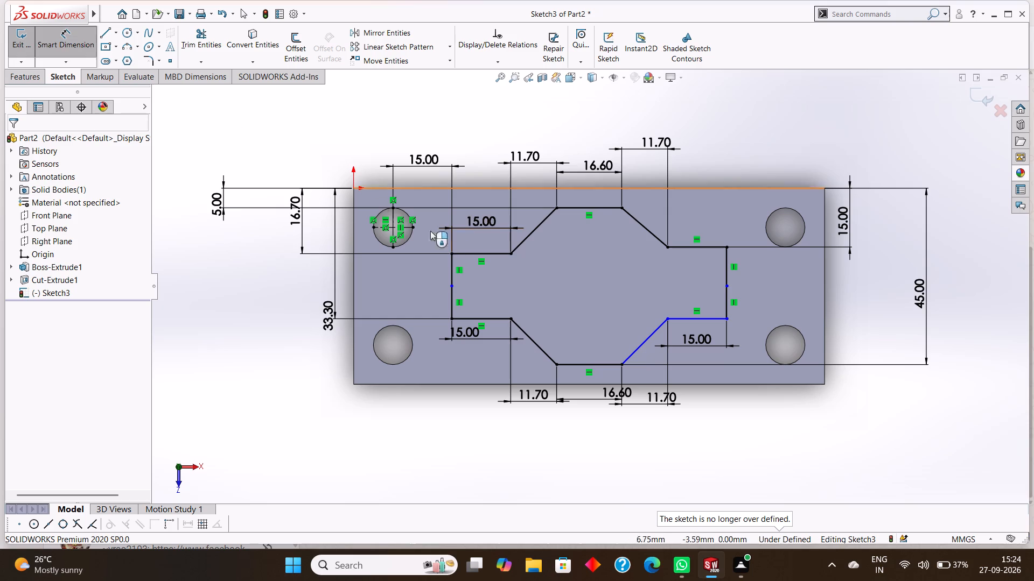
Dimension the offset across the plate's width from the origin to the inner corner where the last undefined sloped line meets the far arm.
{"action": "left_click", "coordinate": [353, 190]}
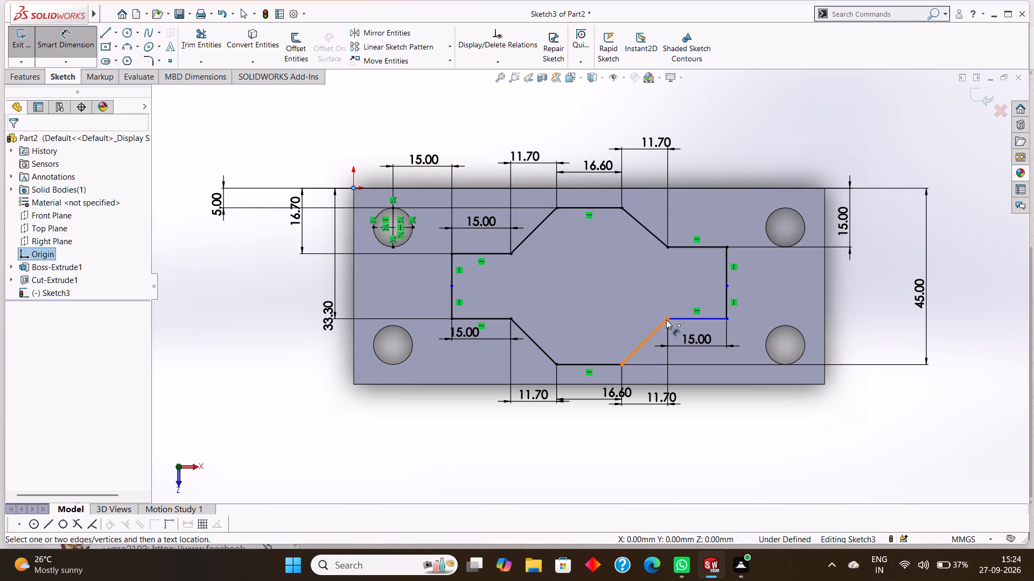
{"action": "left_click", "coordinate": [666, 320]}
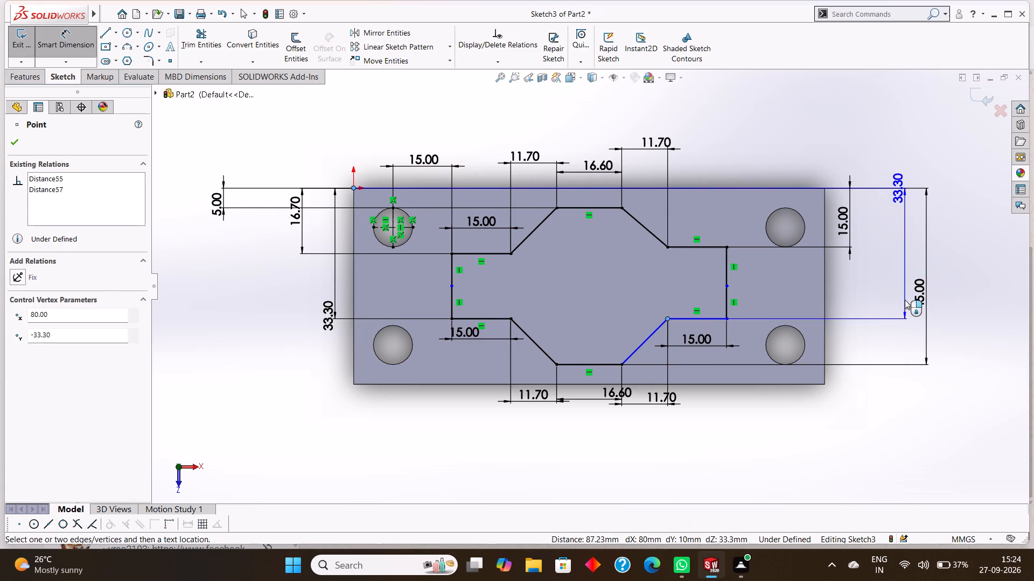
{"action": "left_click", "coordinate": [905, 300]}
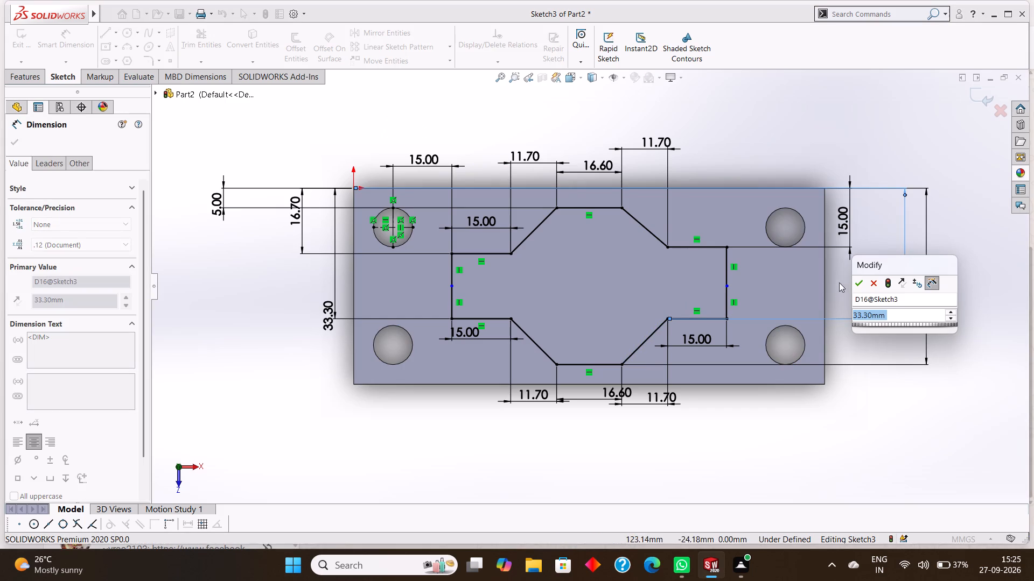
{"action": "left_click", "coordinate": [861, 284]}
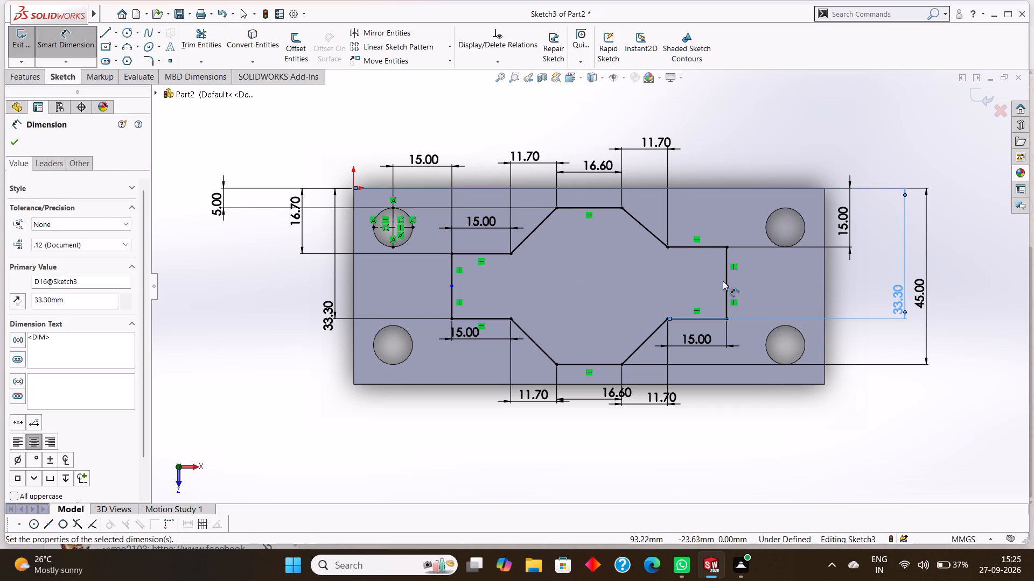
{"action": "left_click", "coordinate": [24, 141]}
{"action": "left_click", "coordinate": [13, 140]}
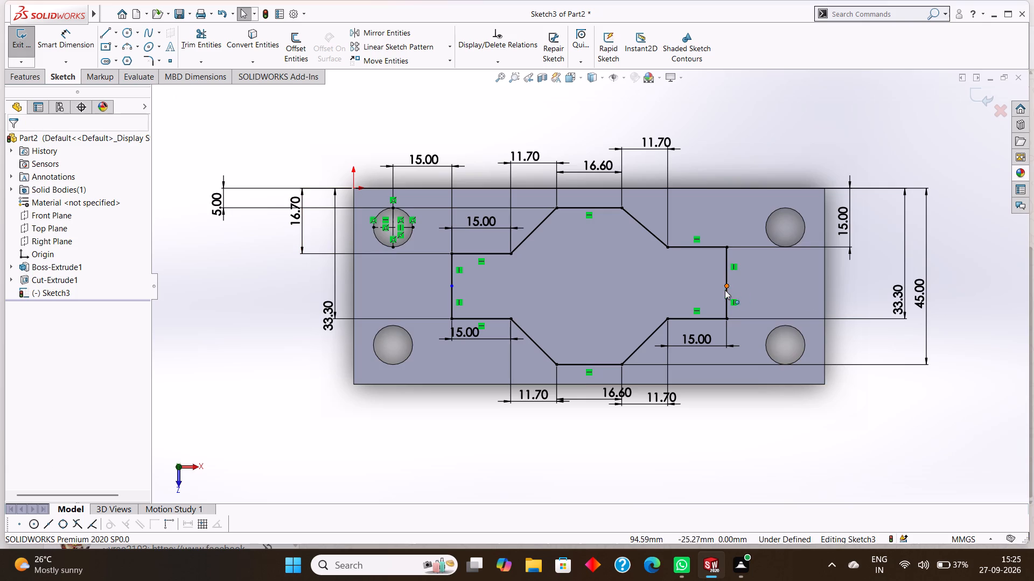
Replace the two collinear segments closing the profile's far end with a single vertical line between its corners.
{"action": "right_click", "coordinate": [726, 269]}
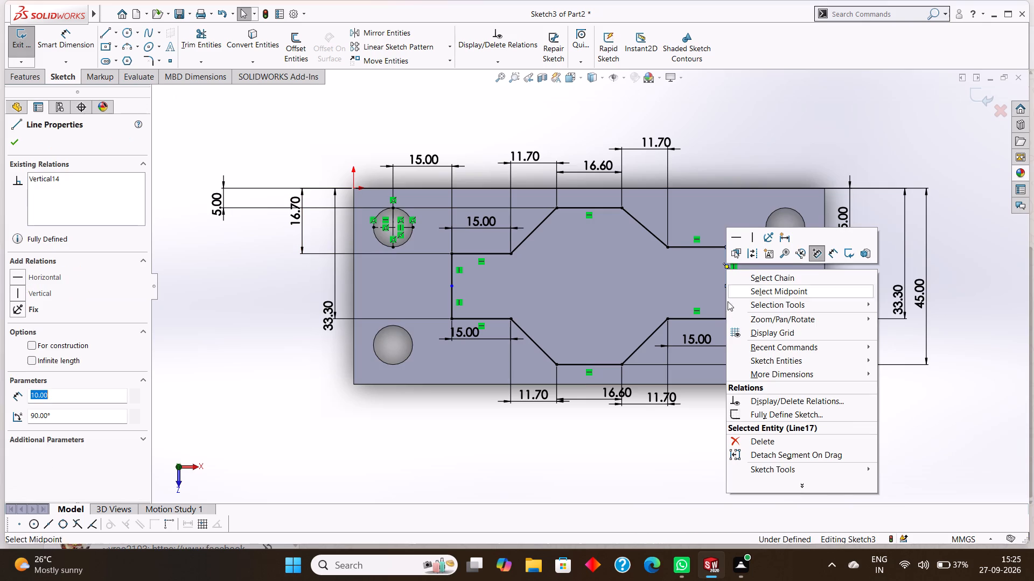
{"action": "left_click", "coordinate": [763, 443]}
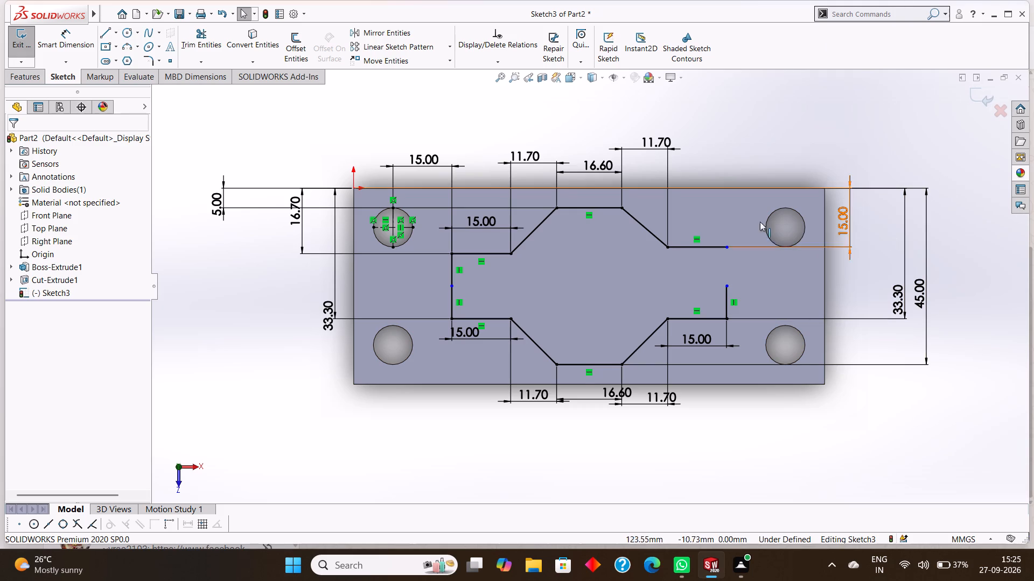
{"action": "right_click", "coordinate": [727, 294]}
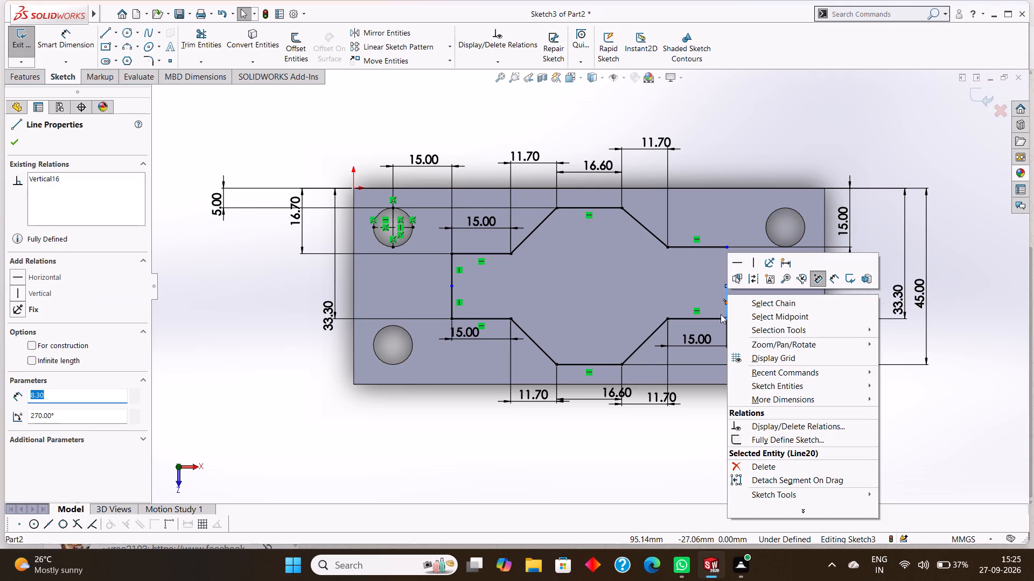
{"action": "left_click", "coordinate": [765, 469]}
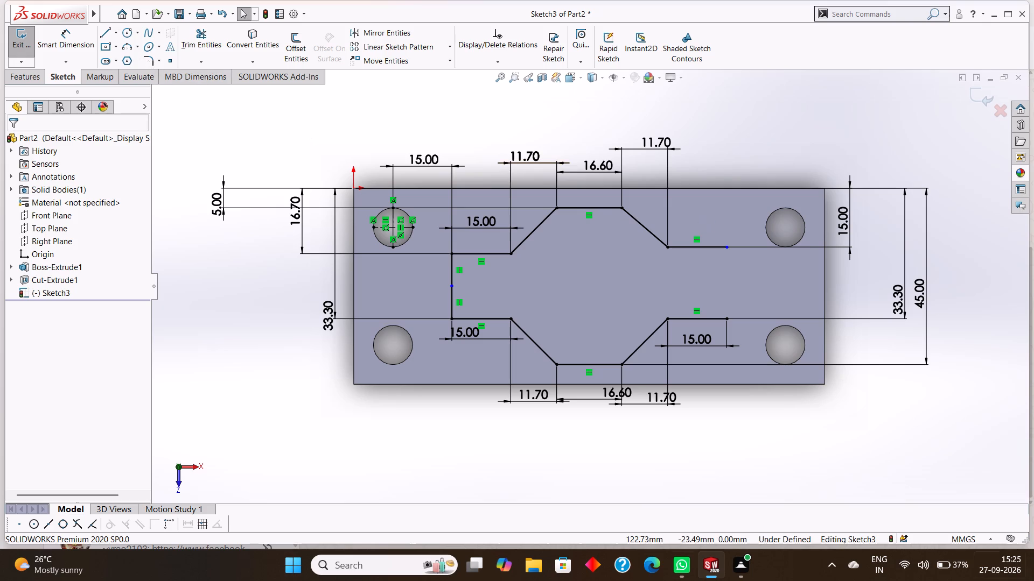
{"action": "left_click", "coordinate": [103, 34]}
{"action": "left_click", "coordinate": [726, 247]}
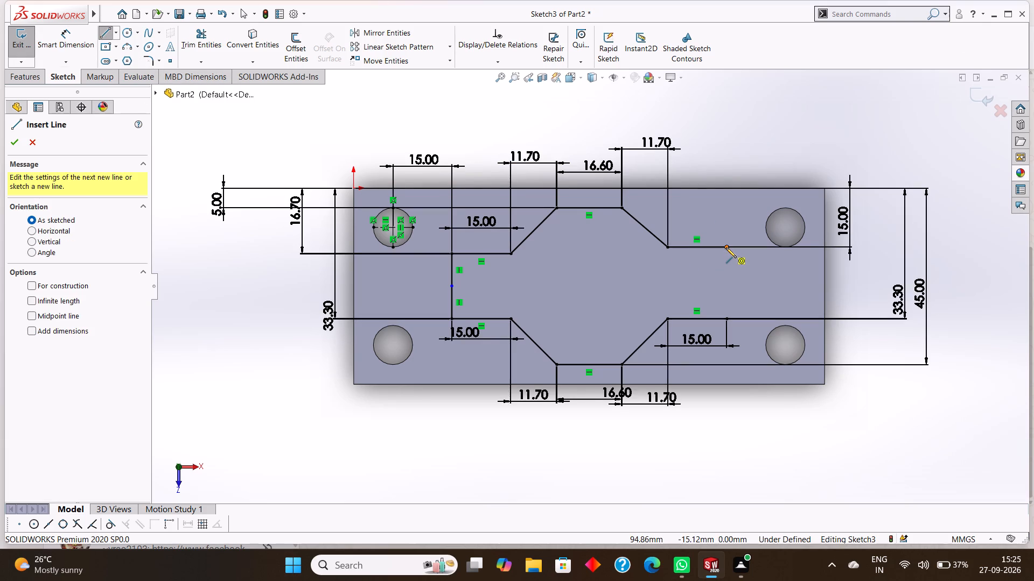
{"action": "left_click", "coordinate": [726, 320]}
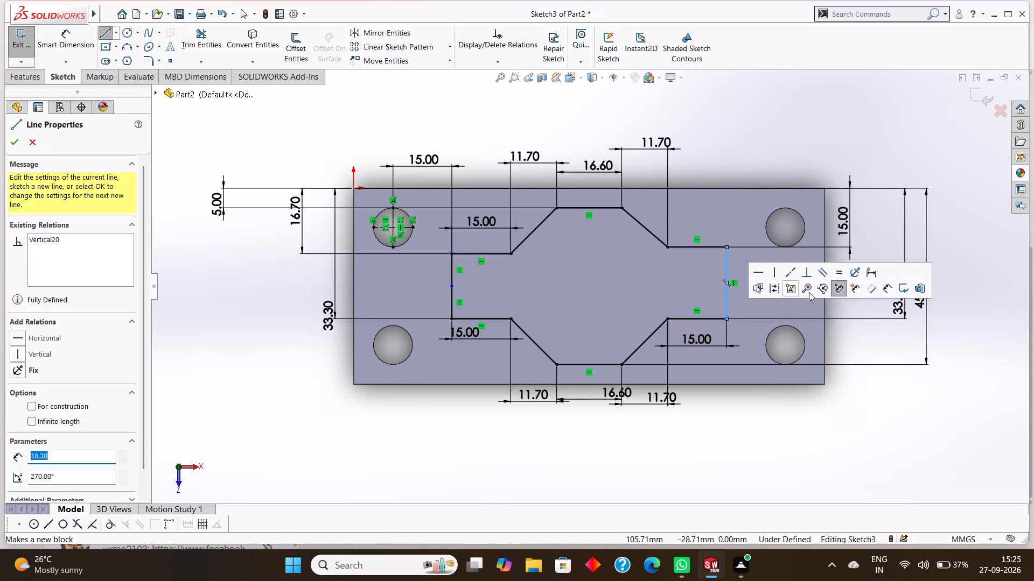
{"action": "right_click", "coordinate": [865, 339]}
{"action": "left_click", "coordinate": [885, 347]}
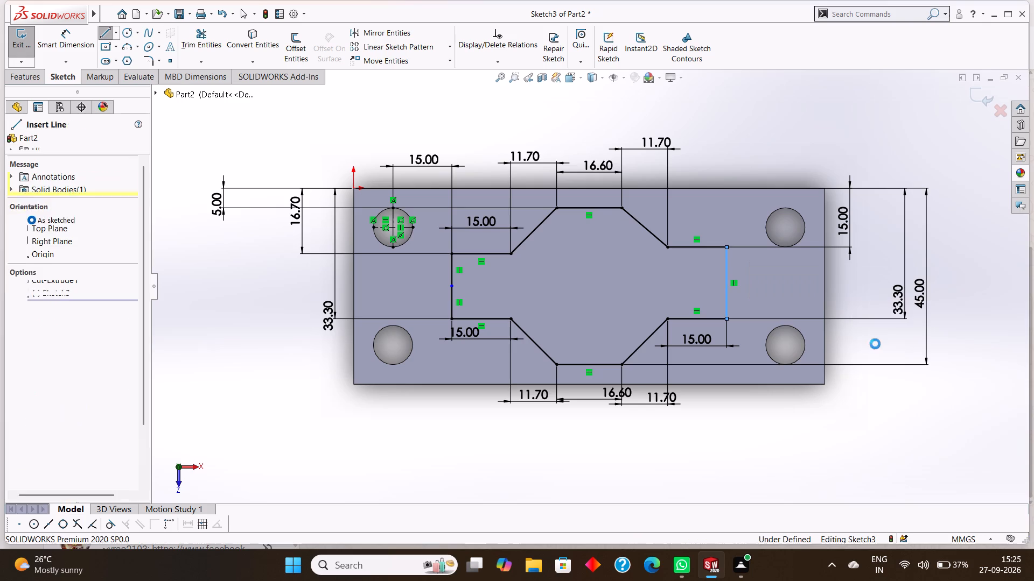
Replace the two collinear segments closing the profile's near end with a single vertical line between its corners.
{"action": "right_click", "coordinate": [452, 270]}
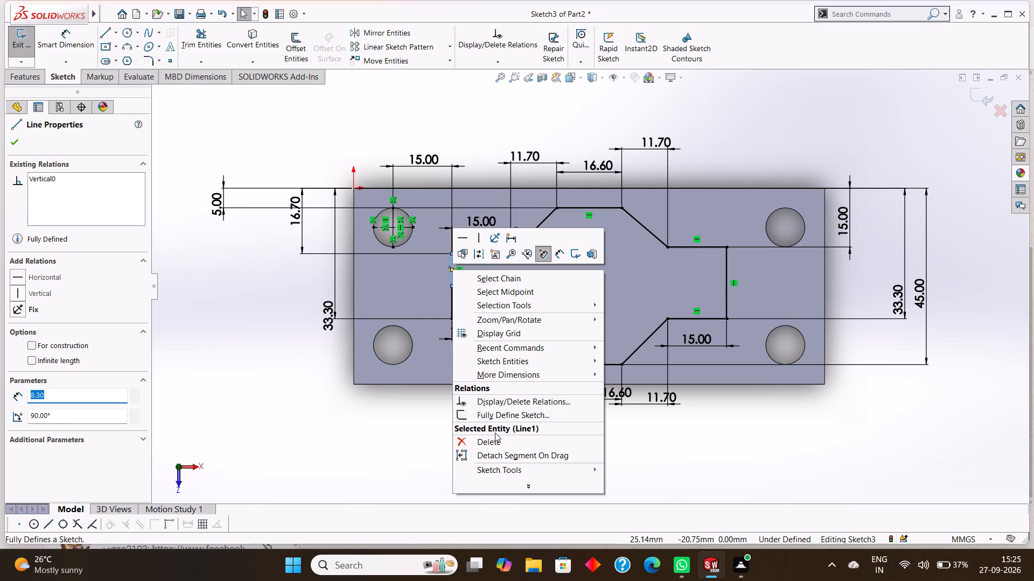
{"action": "left_click", "coordinate": [495, 437]}
{"action": "right_click", "coordinate": [451, 295]}
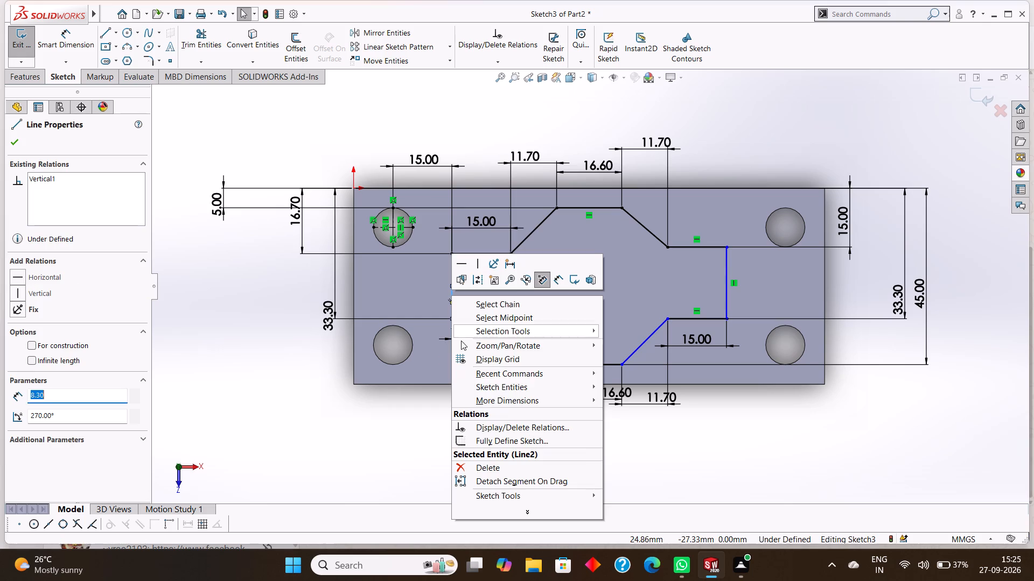
{"action": "left_click", "coordinate": [507, 466]}
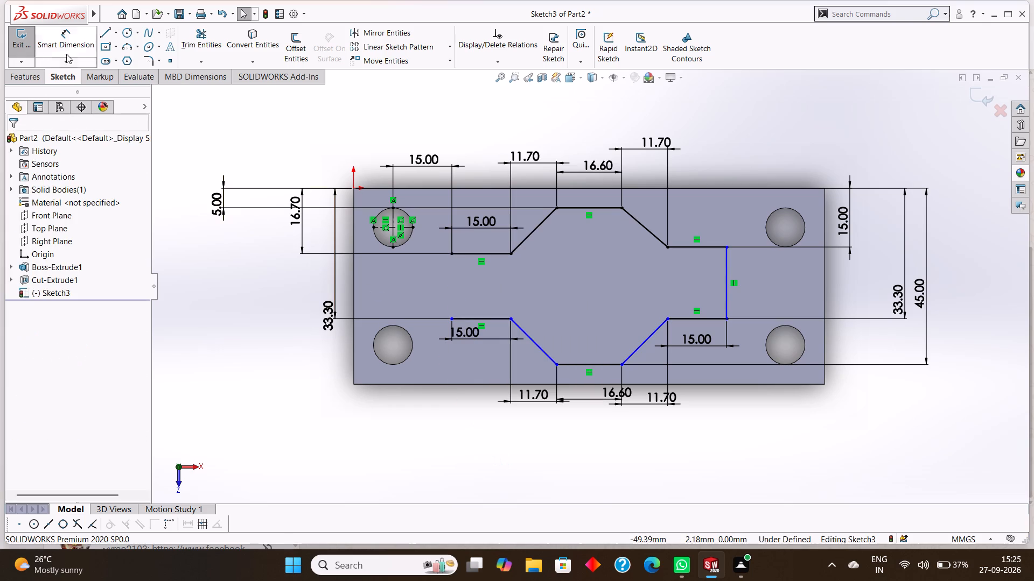
{"action": "left_click", "coordinate": [108, 33]}
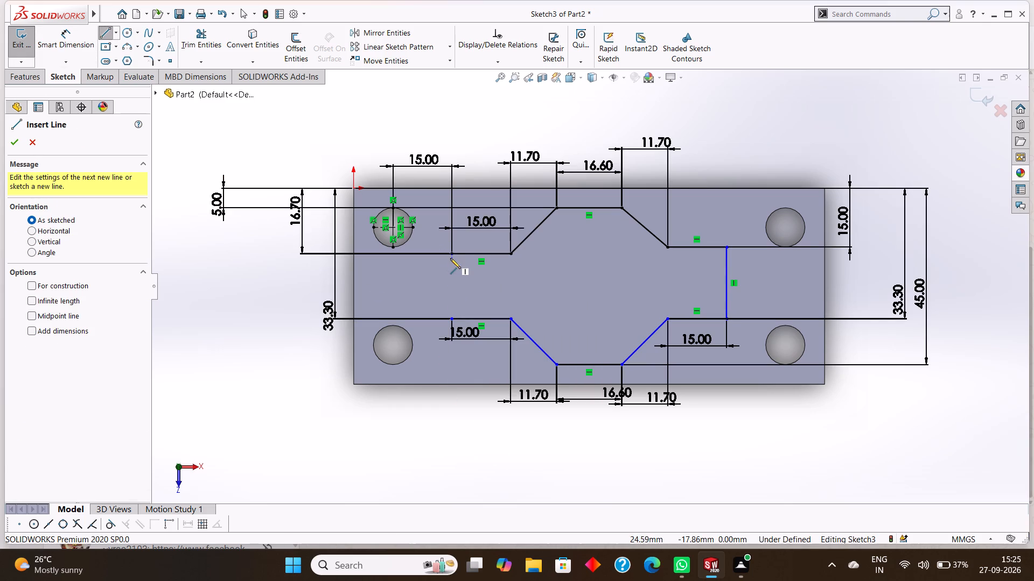
{"action": "left_click", "coordinate": [450, 253]}
{"action": "left_click", "coordinate": [453, 320]}
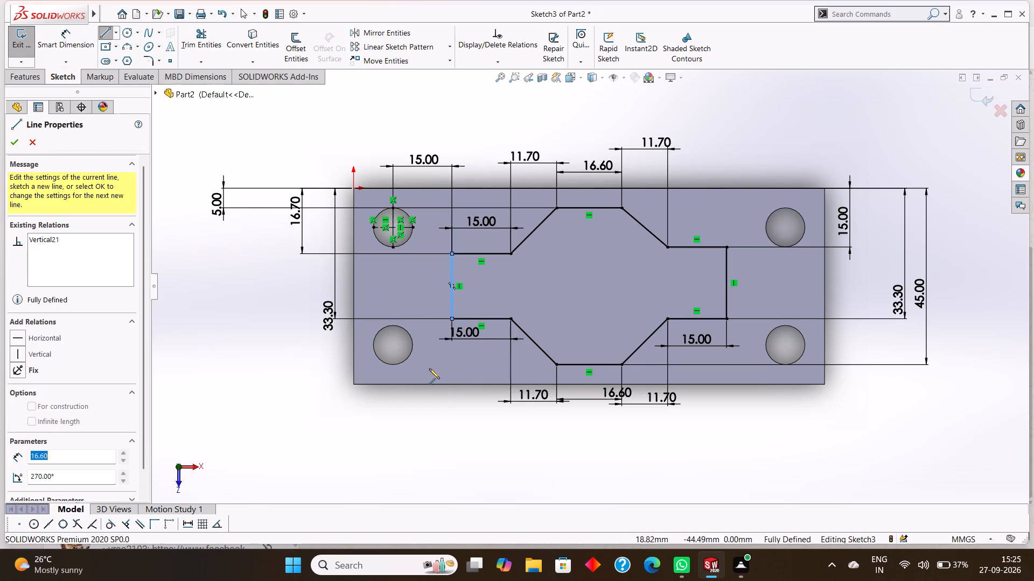
{"action": "right_click", "coordinate": [438, 407]}
{"action": "left_click", "coordinate": [465, 414]}
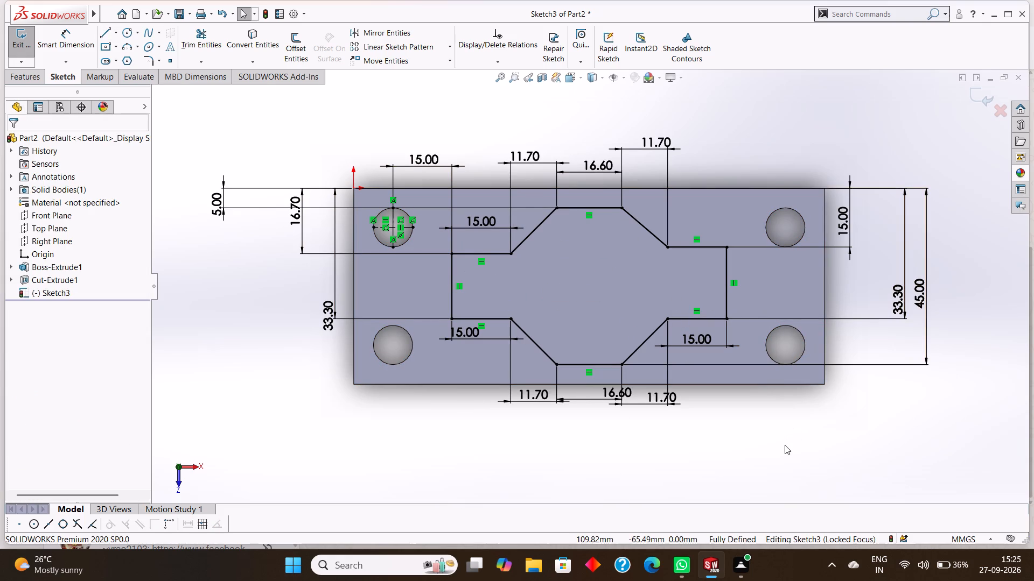
Extrude the closed profile as a boss 22 mm up from the plate's upper face, merged with the plate.
{"action": "middle_click_drag", "start_coordinate": [786, 446], "coordinate": [792, 320]}
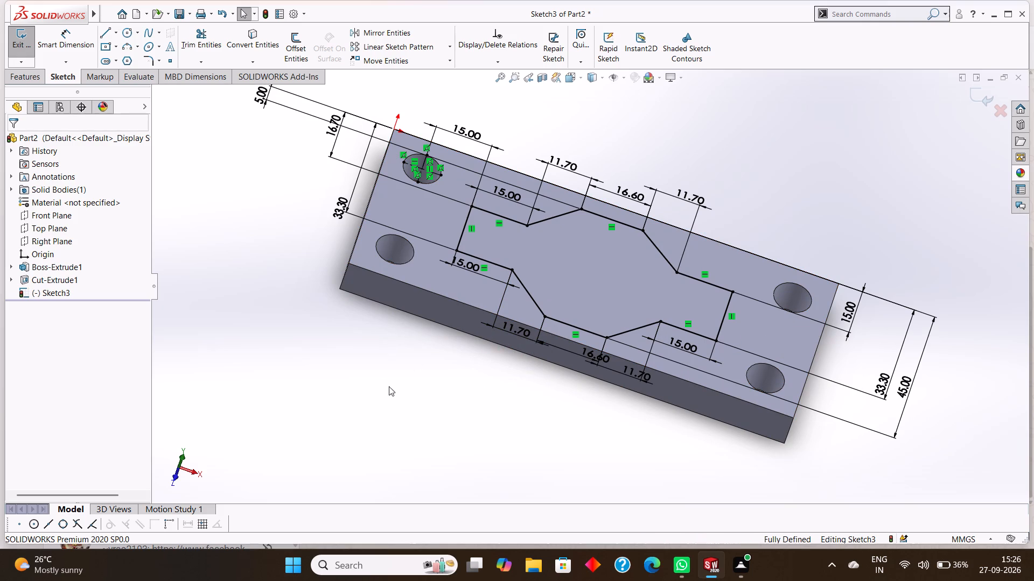
{"action": "left_click", "coordinate": [19, 73]}
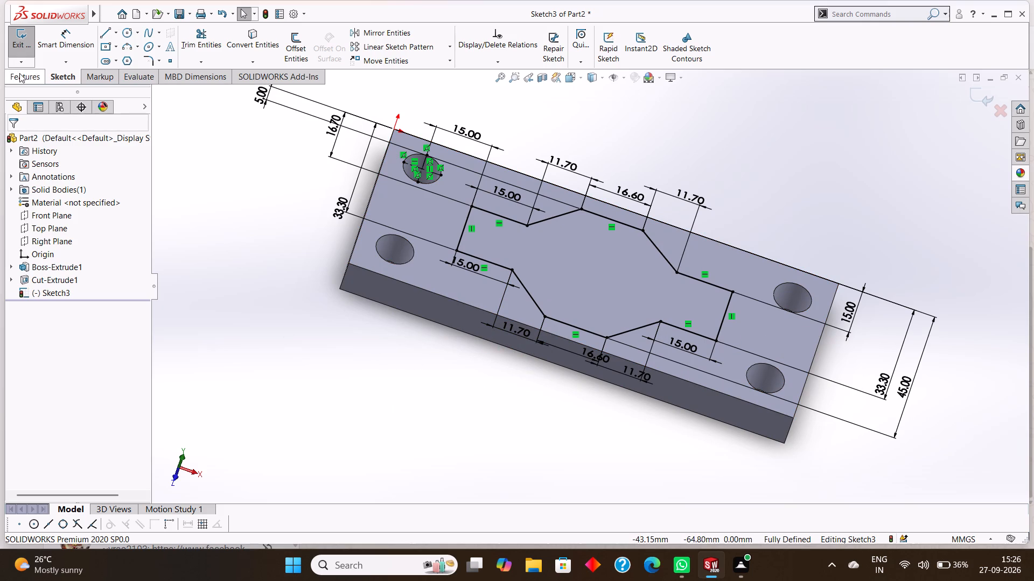
{"action": "left_click", "coordinate": [33, 44]}
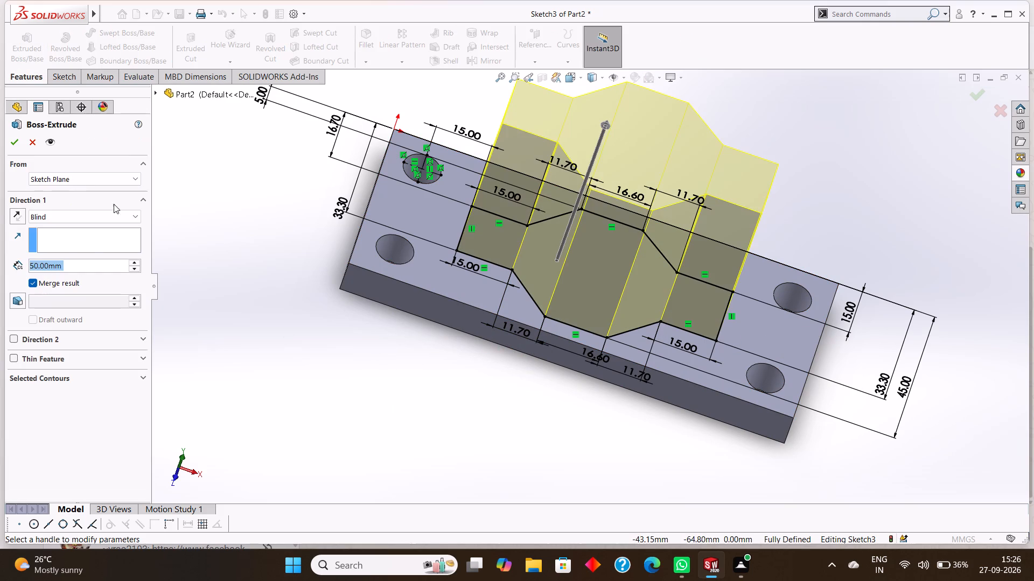
{"action": "type", "text": "22"}
{"action": "key", "text": "Return"}
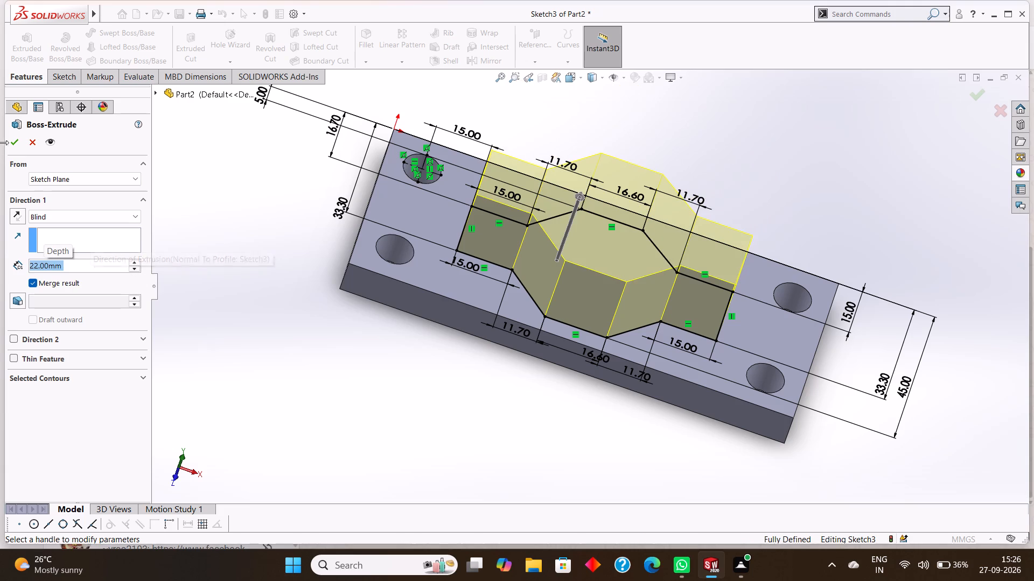
{"action": "left_click", "coordinate": [12, 143]}
{"action": "left_click", "coordinate": [360, 367]}
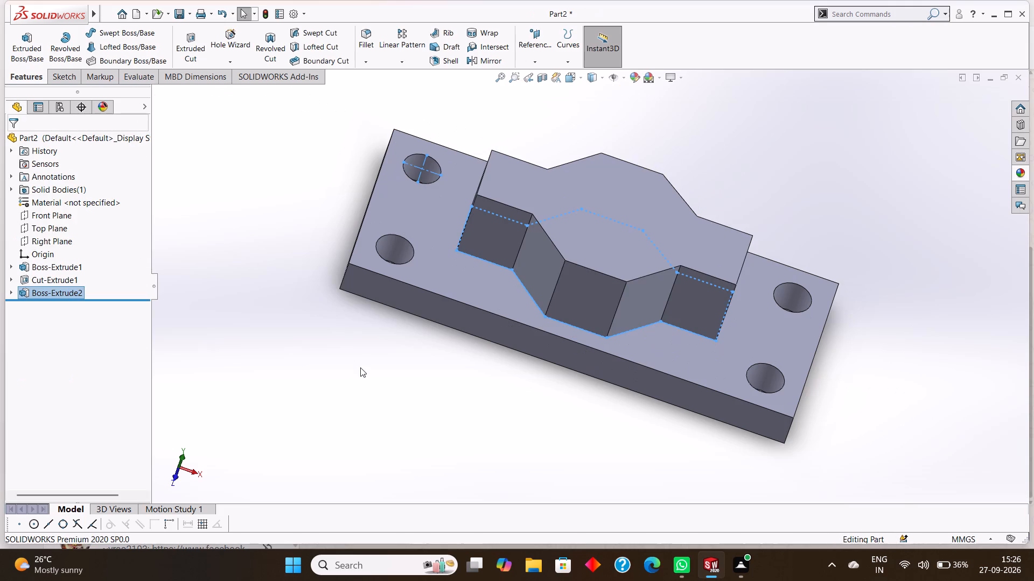
Start a new sketch on the top face of the raised profile boss.
{"action": "scroll", "coordinate": [355, 356], "scroll_direction": "up", "scroll_amount": 2}
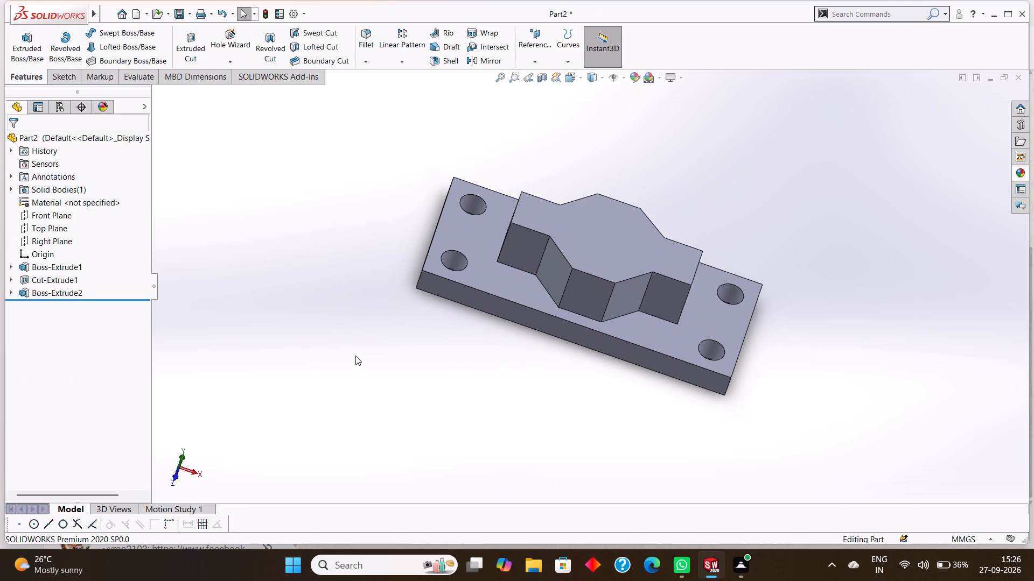
{"action": "scroll", "coordinate": [355, 356], "scroll_direction": "up", "scroll_amount": 1}
{"action": "scroll", "coordinate": [355, 356], "scroll_direction": "down", "scroll_amount": 1}
{"action": "scroll", "coordinate": [355, 355], "scroll_direction": "up", "scroll_amount": 1}
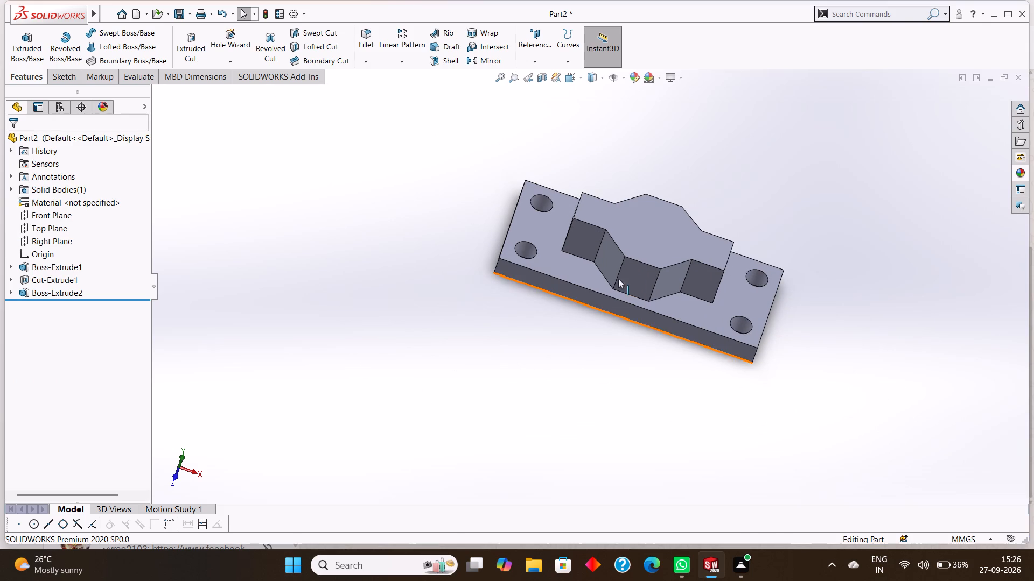
{"action": "left_click", "coordinate": [659, 227]}
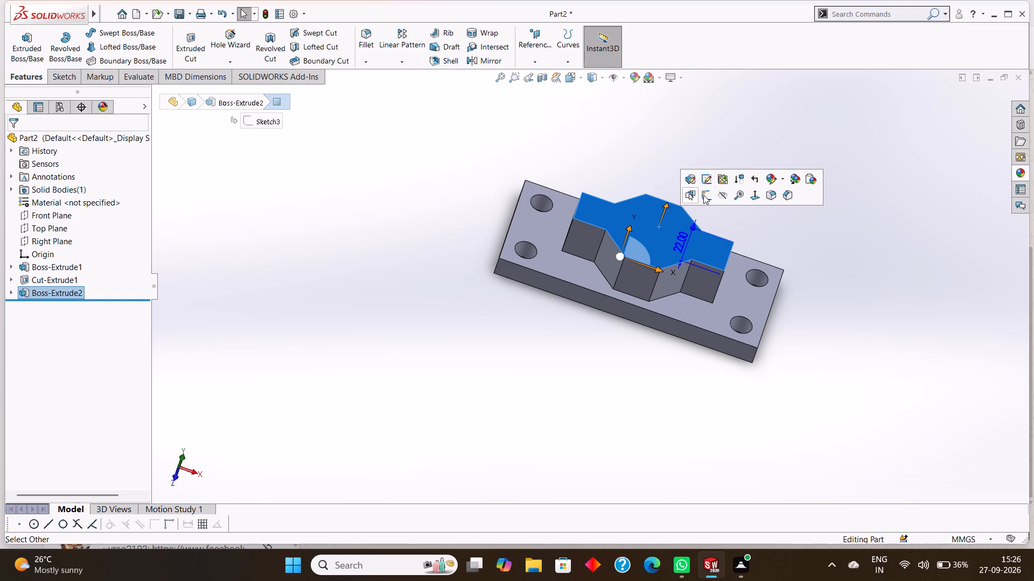
{"action": "left_click", "coordinate": [704, 194]}
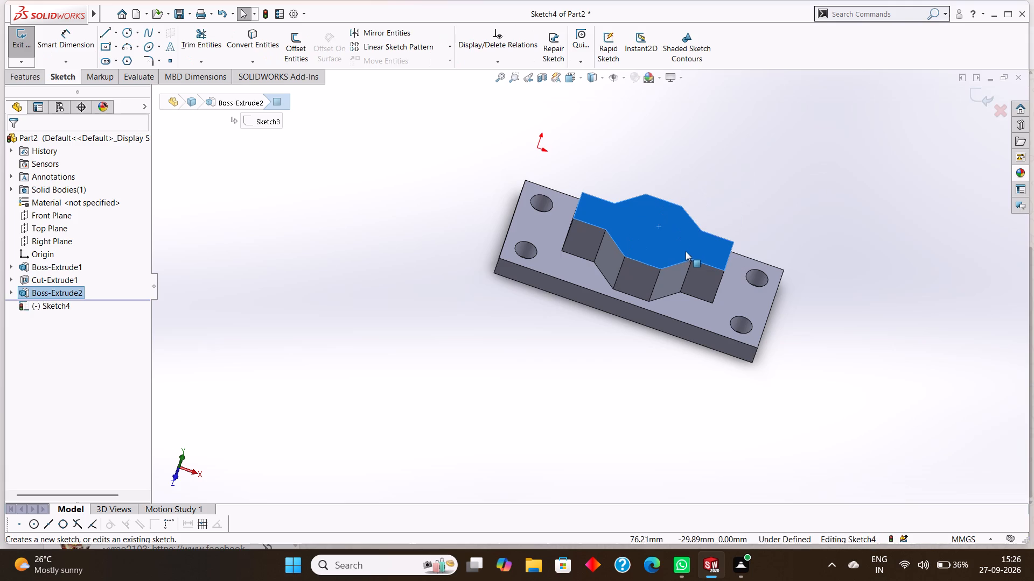
{"action": "key", "text": "ctrl+8"}
{"action": "key", "text": "Escape"}
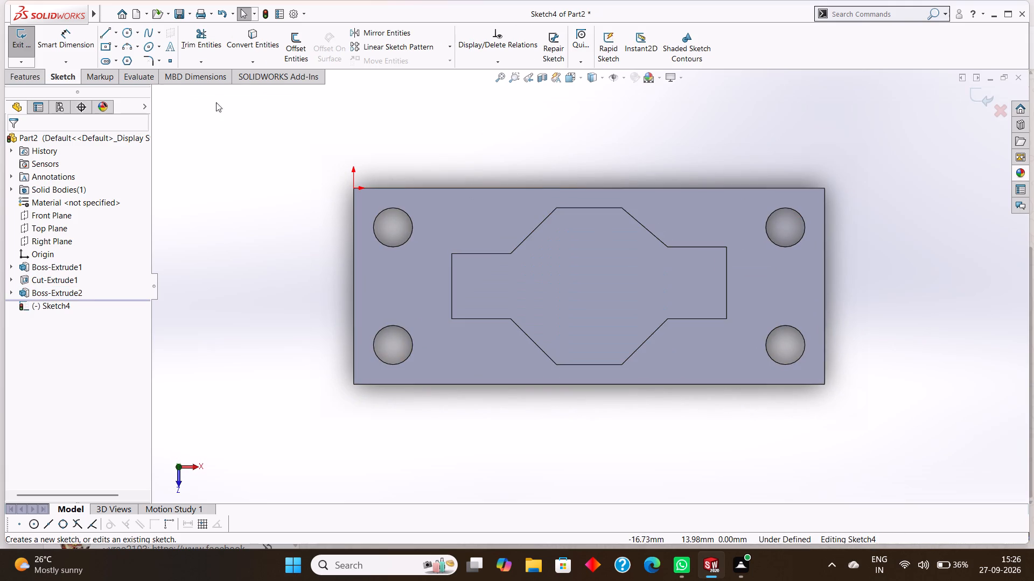
Sketch a circle of about 11 mm radius at the centre of the boss's top face, aligned with its edge midpoints.
{"action": "left_click", "coordinate": [125, 29]}
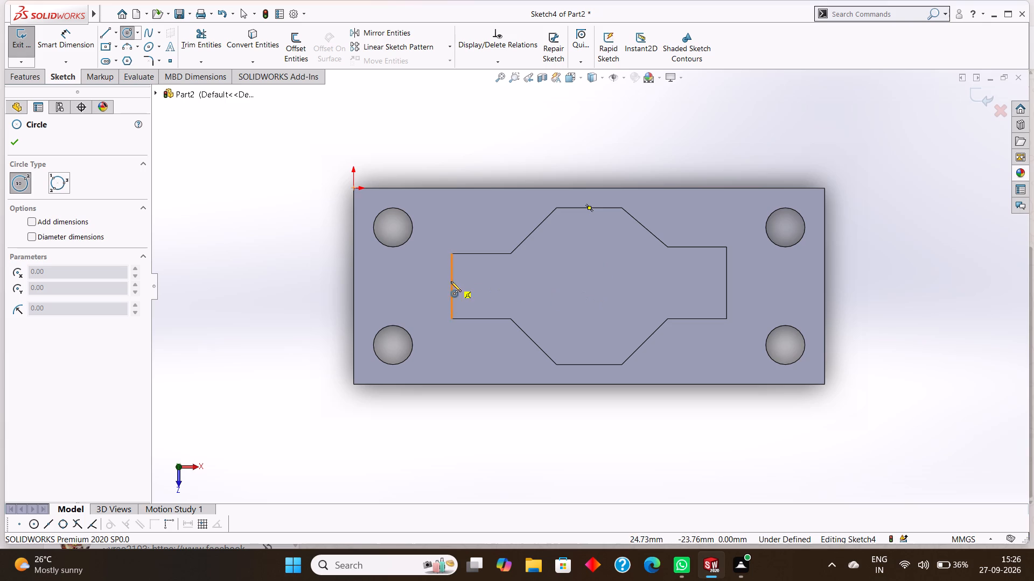
{"action": "left_click", "coordinate": [589, 286]}
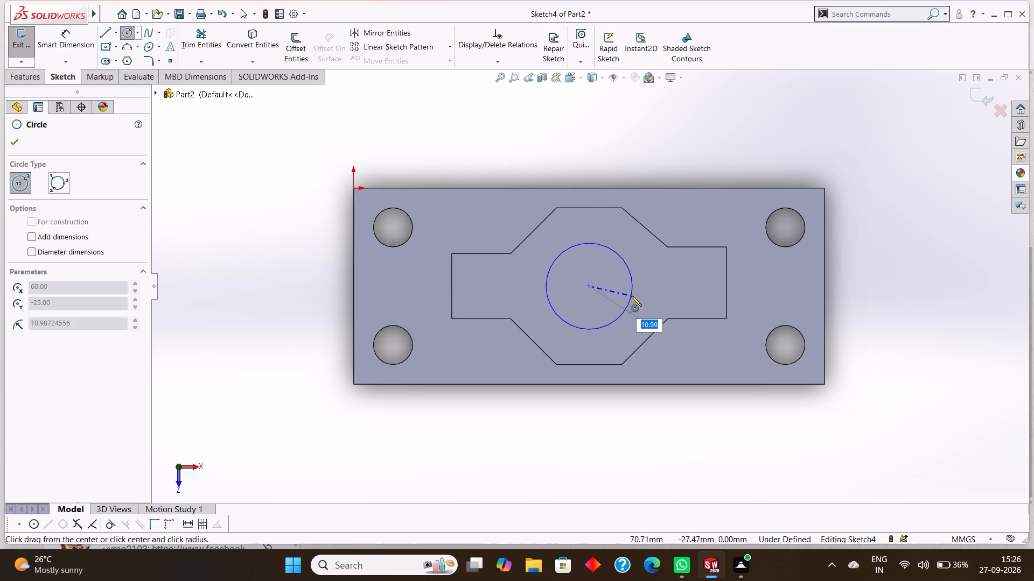
{"action": "left_click", "coordinate": [631, 296]}
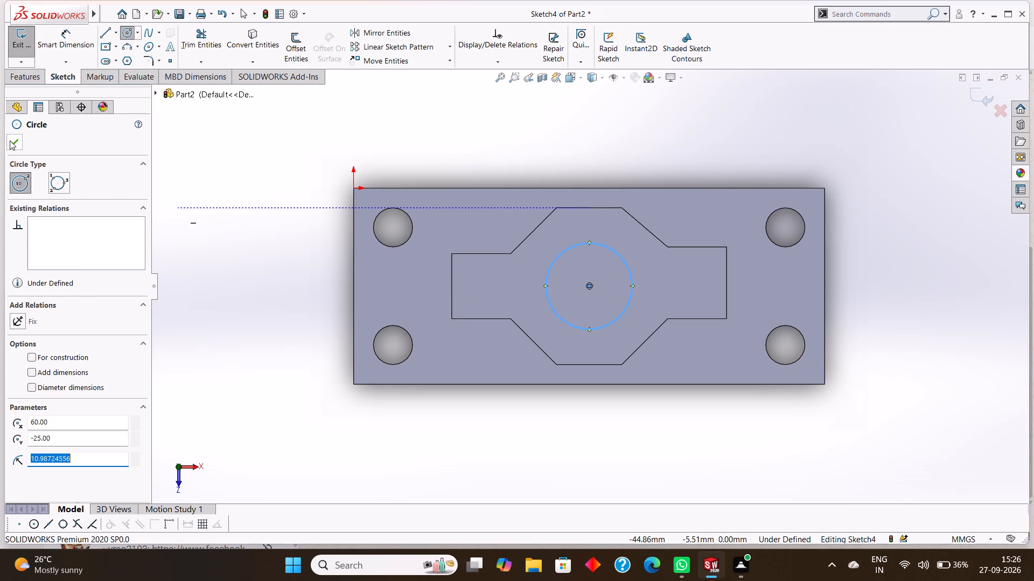
{"action": "left_click", "coordinate": [10, 140]}
Dimension the circle's diameter as 20 mm.
{"action": "left_click", "coordinate": [71, 36]}
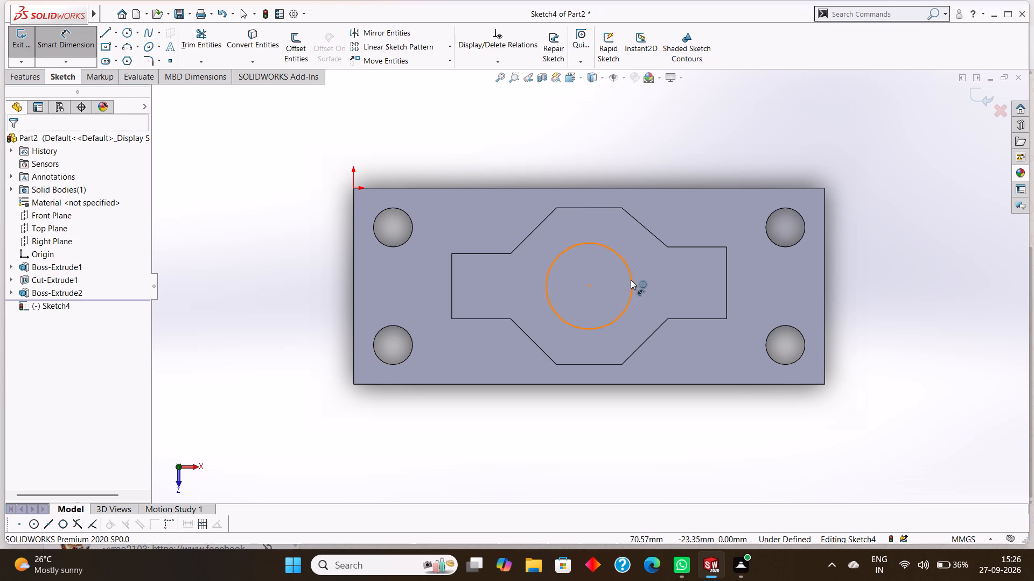
{"action": "left_click", "coordinate": [631, 280]}
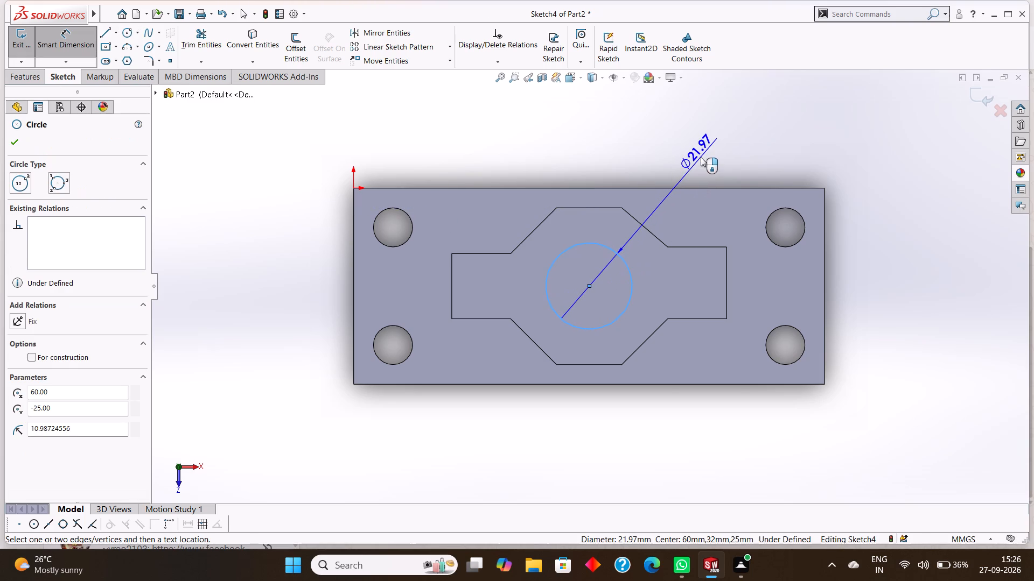
{"action": "left_click", "coordinate": [701, 157]}
{"action": "type", "text": "20"}
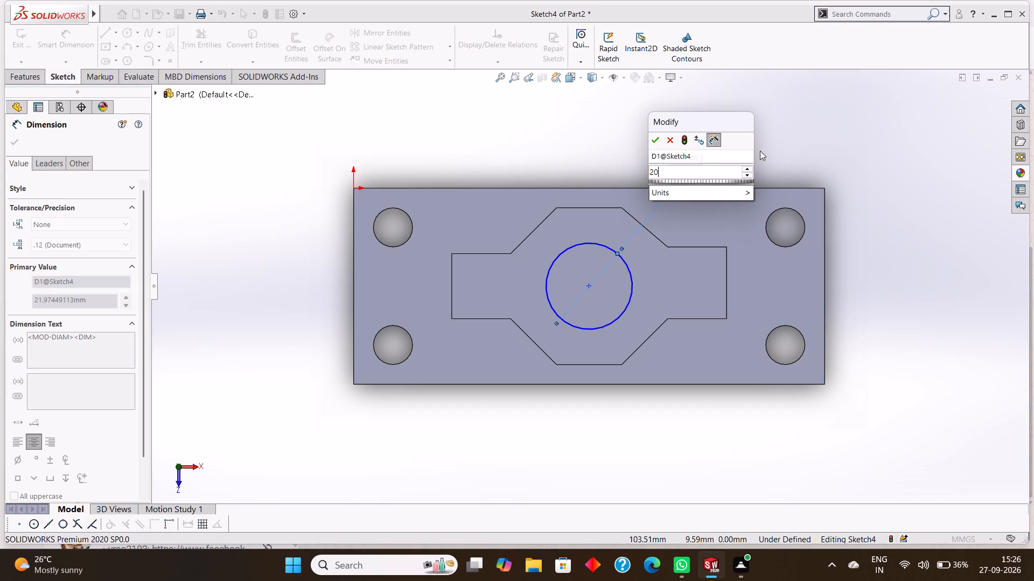
{"action": "key", "text": "Return"}
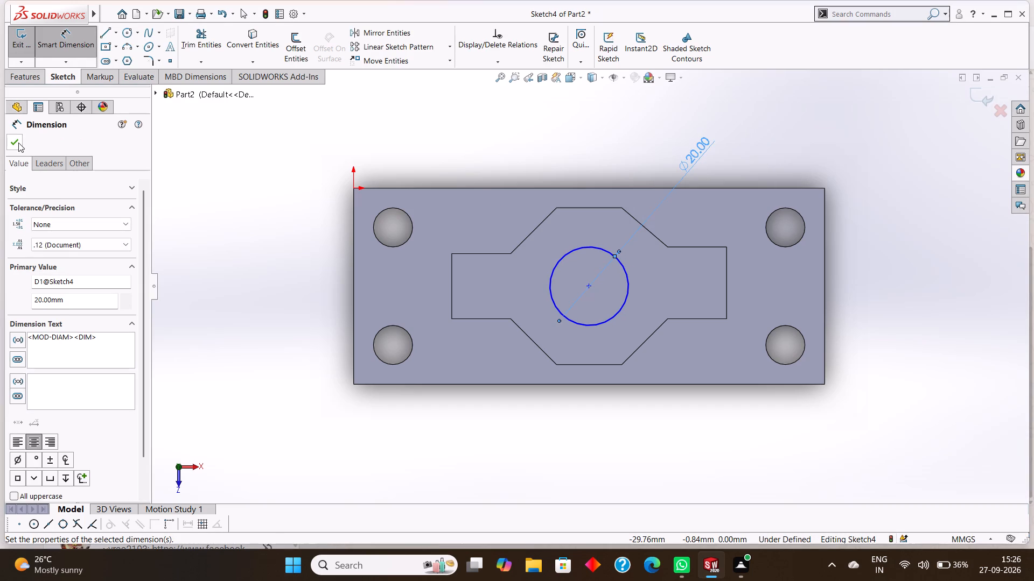
{"action": "left_click", "coordinate": [18, 143]}
Cut-extrude the 20 mm circle down into the boss with a blind depth of 22 mm from the sketch plane.
{"action": "left_click", "coordinate": [33, 83]}
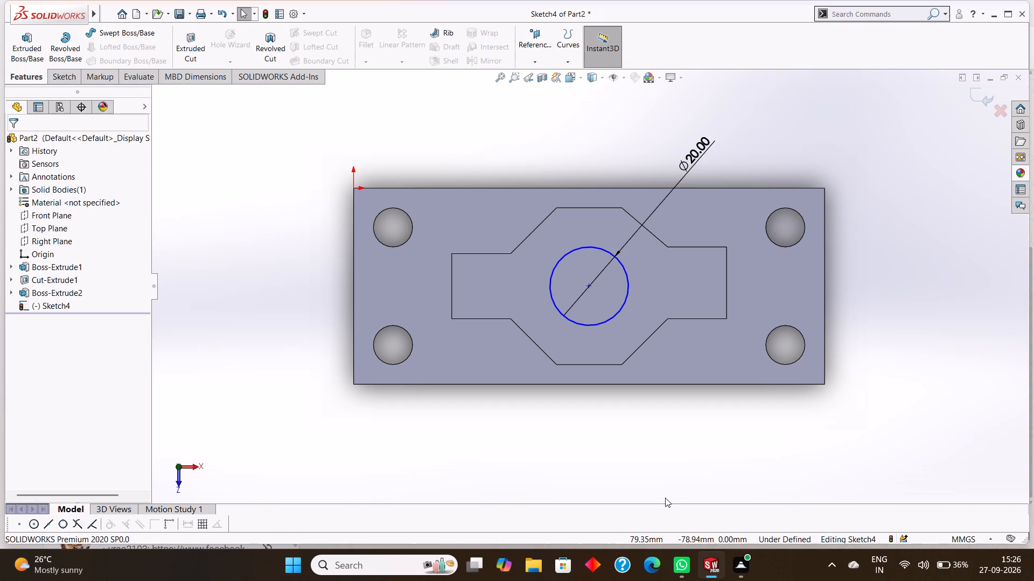
{"action": "middle_click_drag", "start_coordinate": [665, 498], "coordinate": [680, 296]}
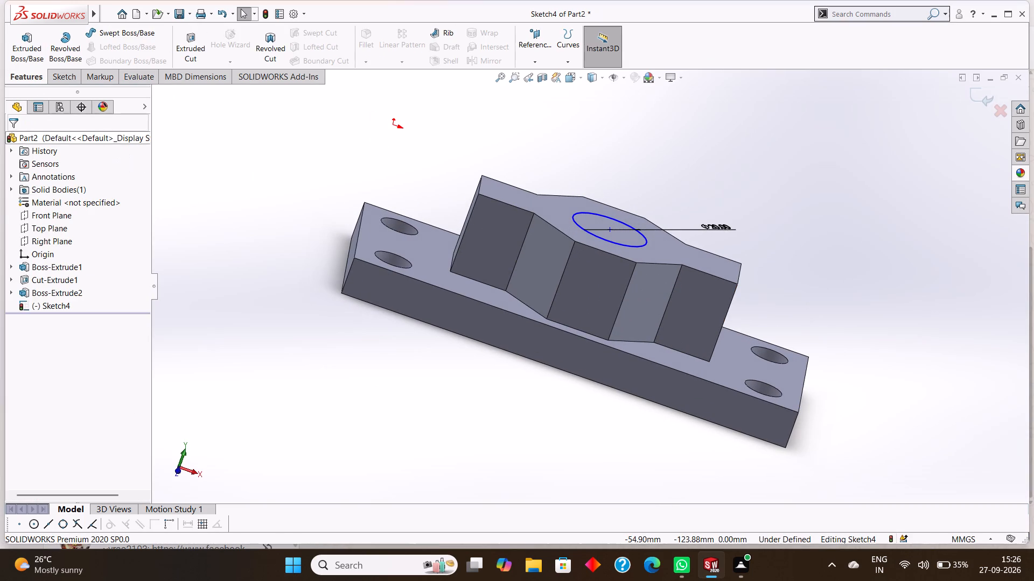
{"action": "left_click", "coordinate": [68, 80]}
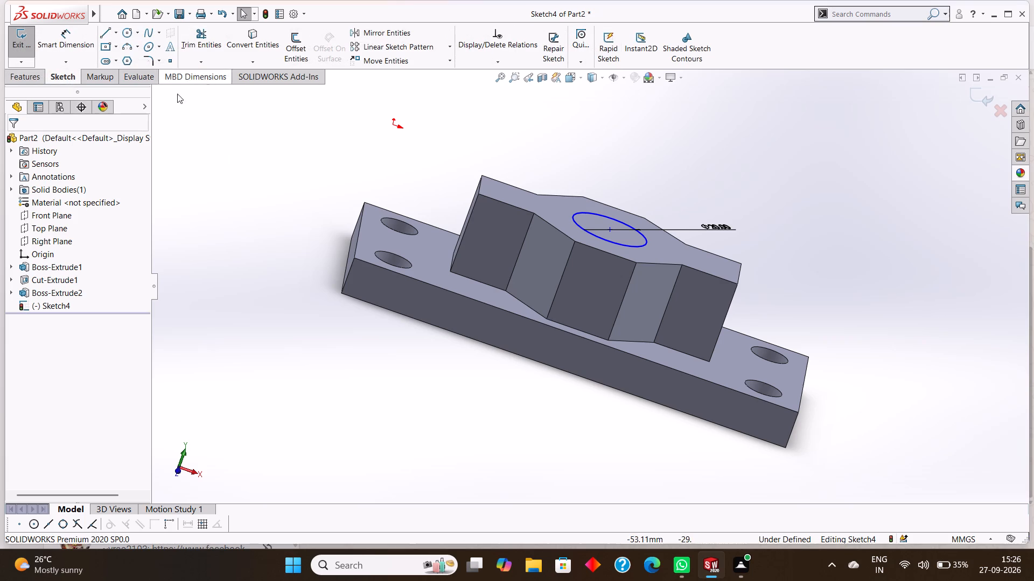
{"action": "left_click", "coordinate": [31, 77]}
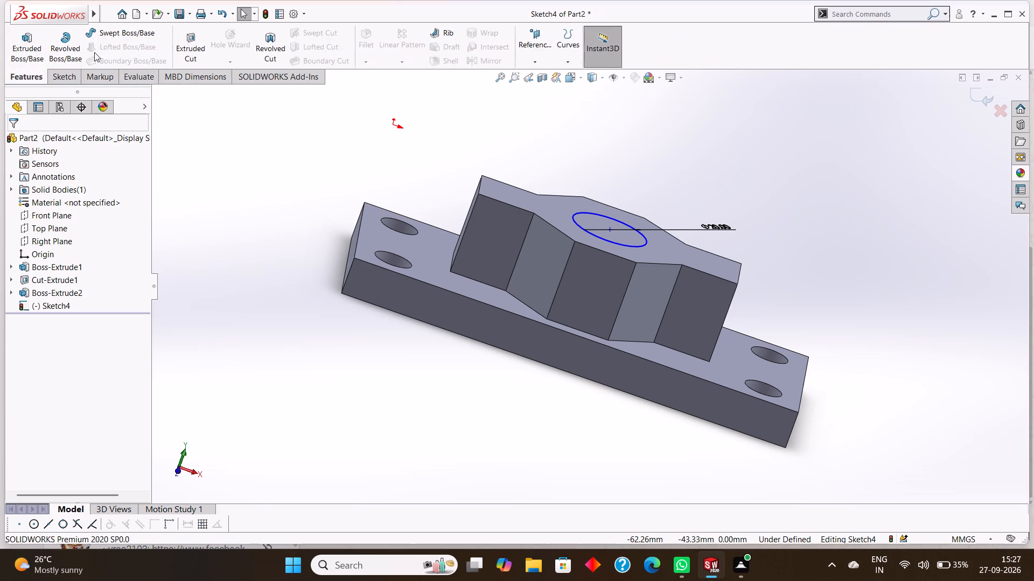
{"action": "left_click", "coordinate": [187, 37]}
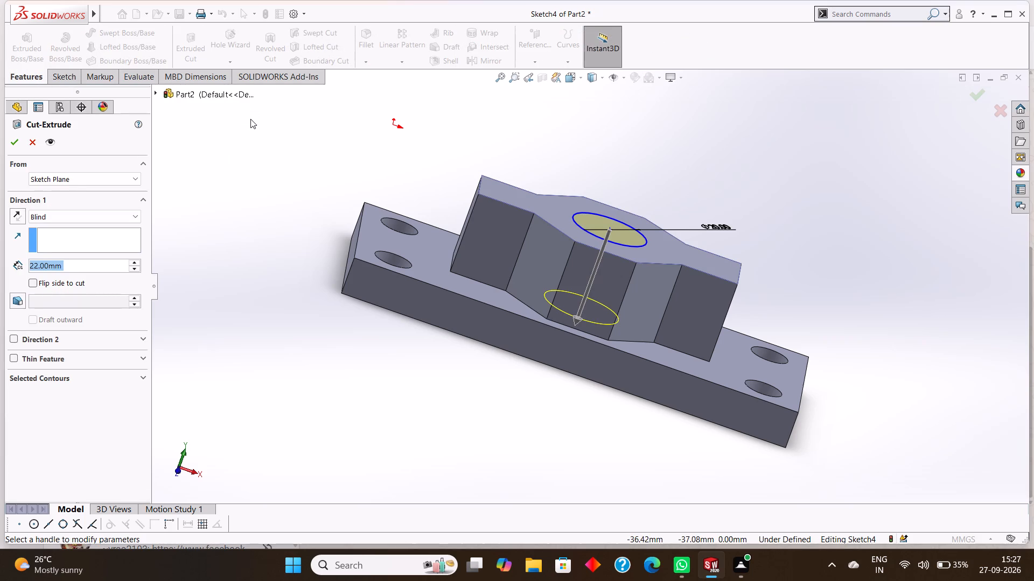
{"action": "middle_click_drag", "start_coordinate": [250, 119], "coordinate": [265, 121]}
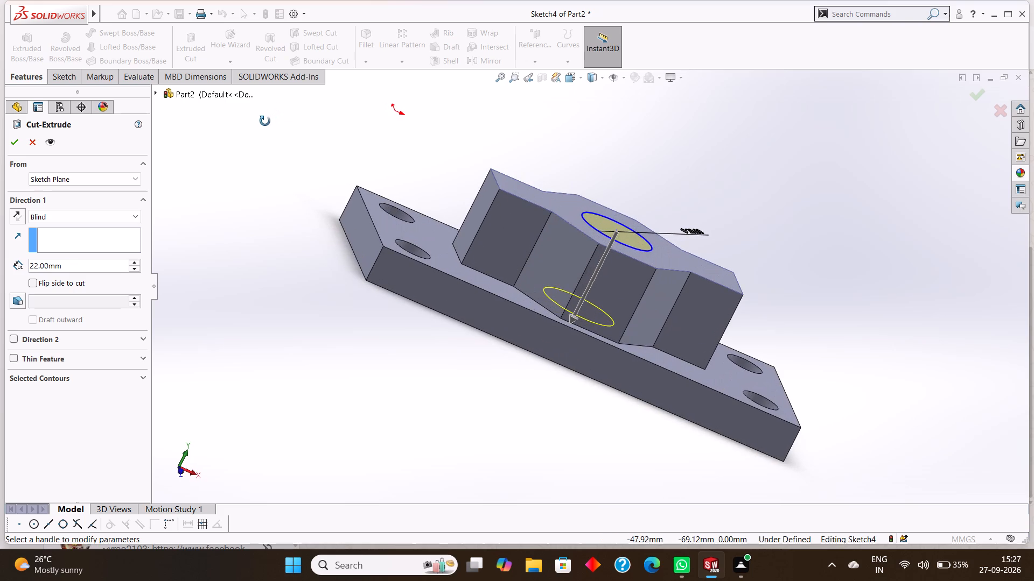
{"action": "middle_click_drag", "start_coordinate": [265, 121], "coordinate": [248, 81]}
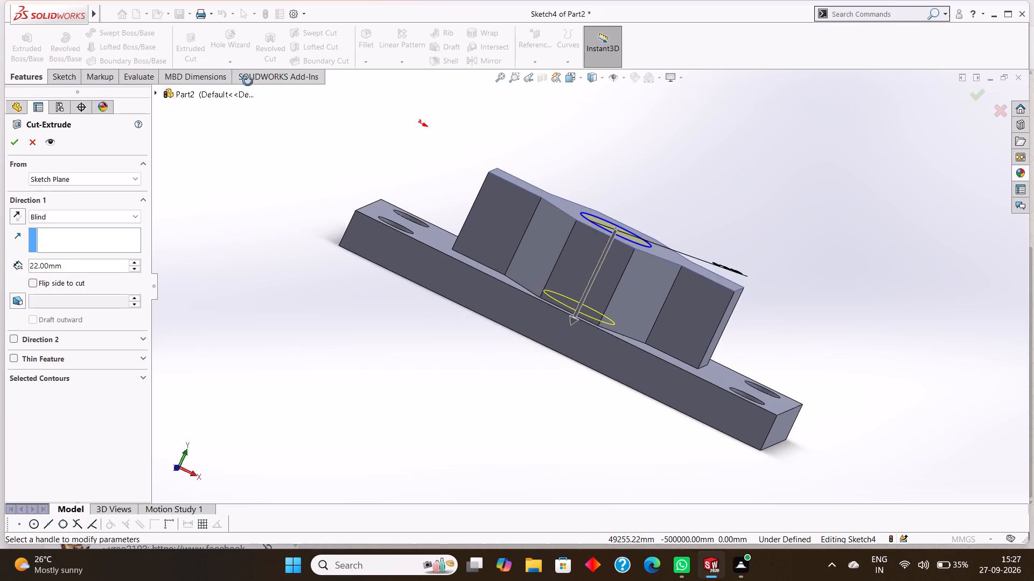
{"action": "middle_click_drag", "start_coordinate": [248, 81], "coordinate": [241, 91]}
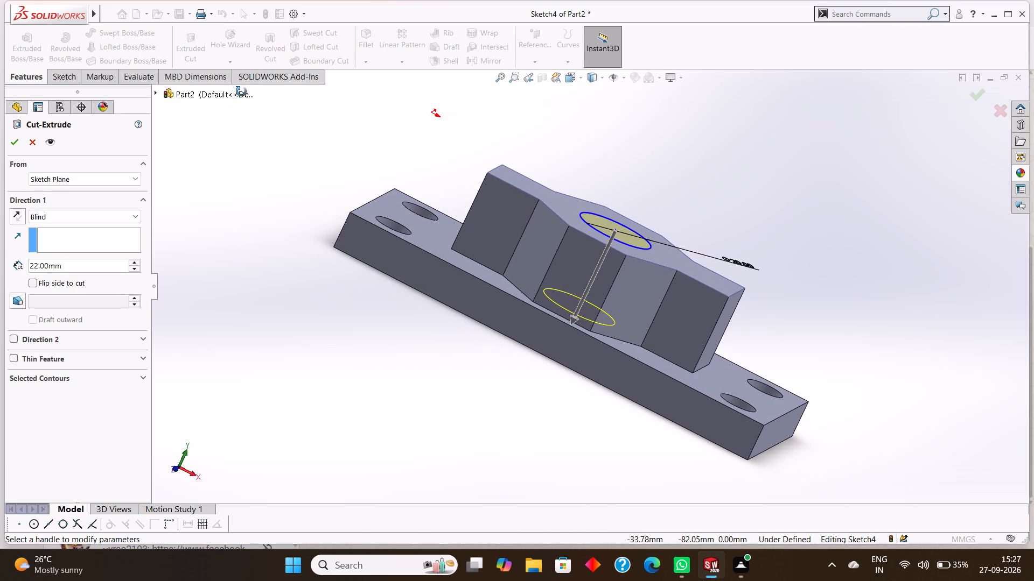
{"action": "middle_click_drag", "start_coordinate": [241, 91], "coordinate": [250, 98]}
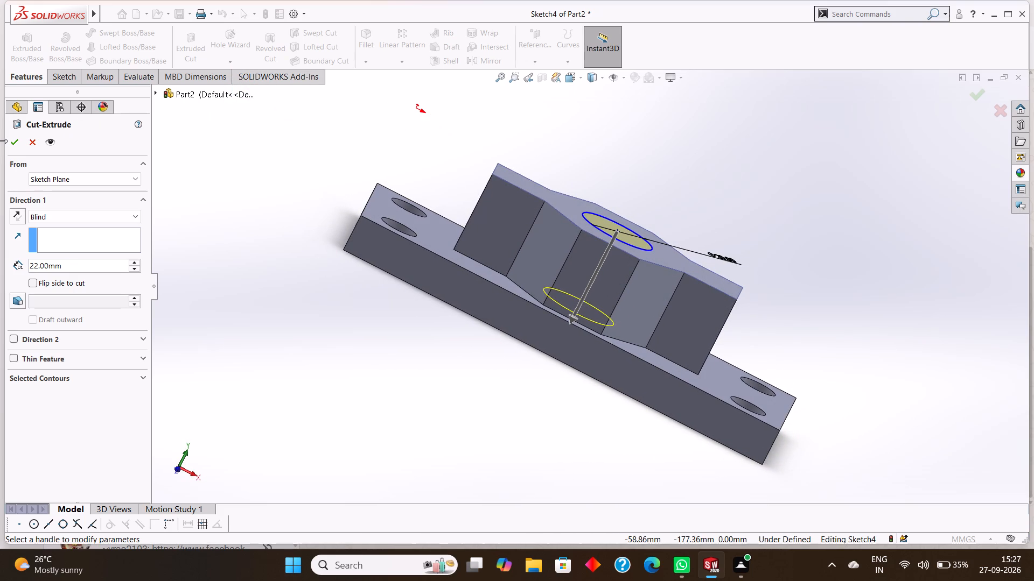
{"action": "left_click", "coordinate": [11, 145]}
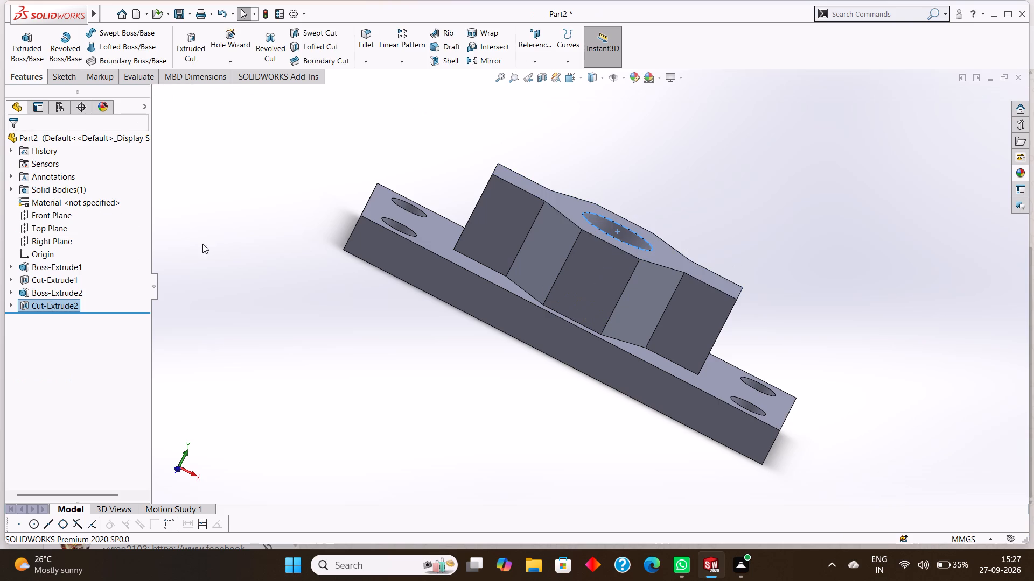
{"action": "left_click", "coordinate": [806, 181]}
Examine the part from several angles, checking the central hole, the profiled boss and the corner holes.
{"action": "middle_click_drag", "start_coordinate": [806, 180], "coordinate": [778, 264]}
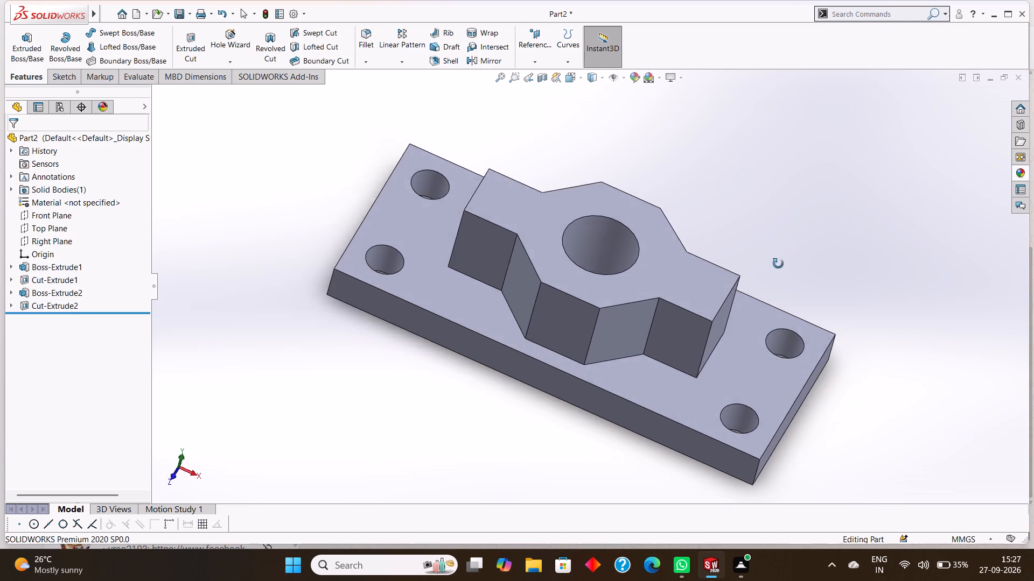
{"action": "middle_click_drag", "start_coordinate": [778, 264], "coordinate": [796, 258]}
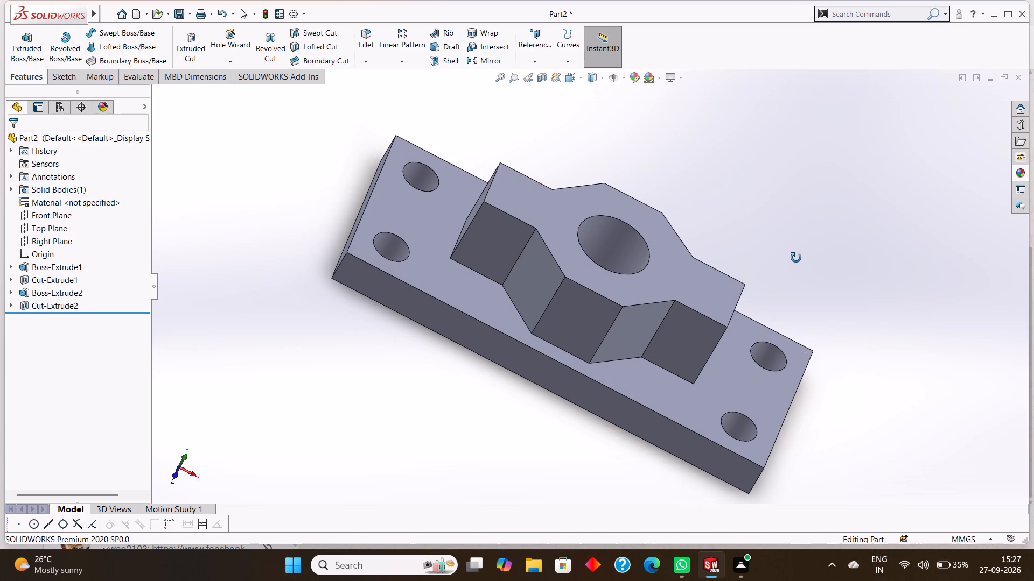
{"action": "middle_click_drag", "start_coordinate": [796, 258], "coordinate": [796, 257]}
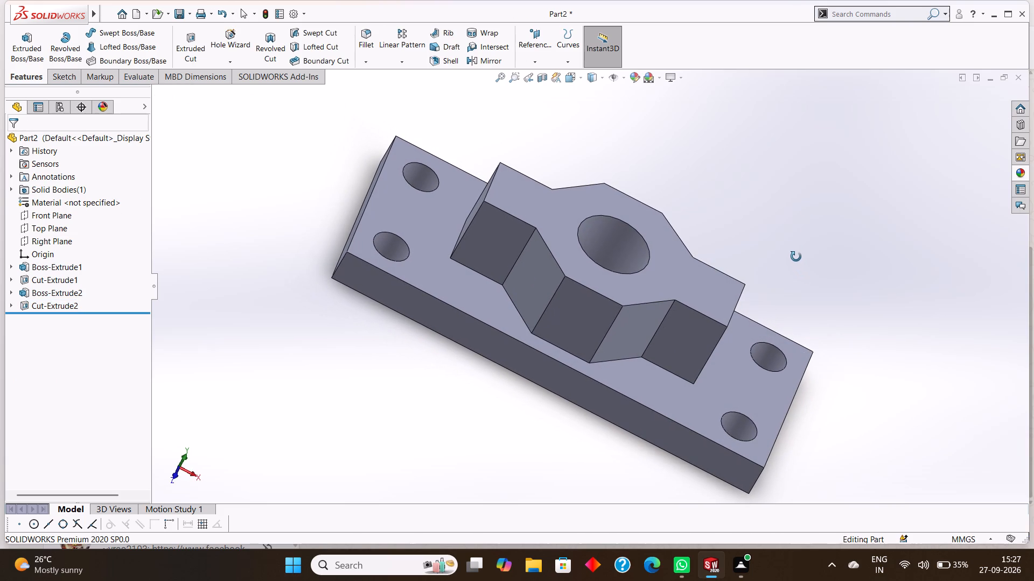
{"action": "middle_click_drag", "start_coordinate": [796, 257], "coordinate": [791, 282]}
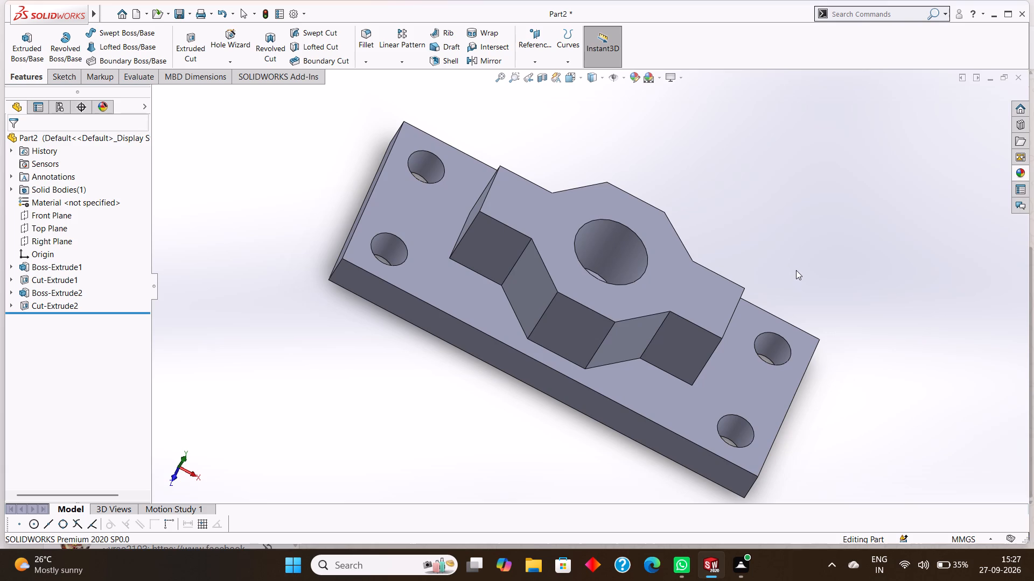
{"action": "middle_click_drag", "start_coordinate": [797, 270], "coordinate": [808, 241]}
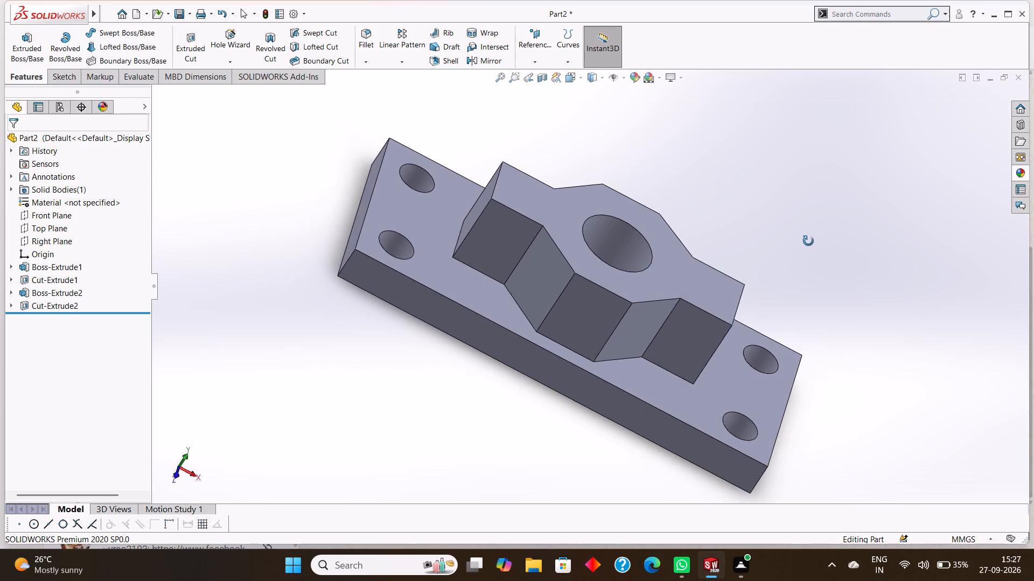
{"action": "middle_click_drag", "start_coordinate": [808, 241], "coordinate": [793, 247]}
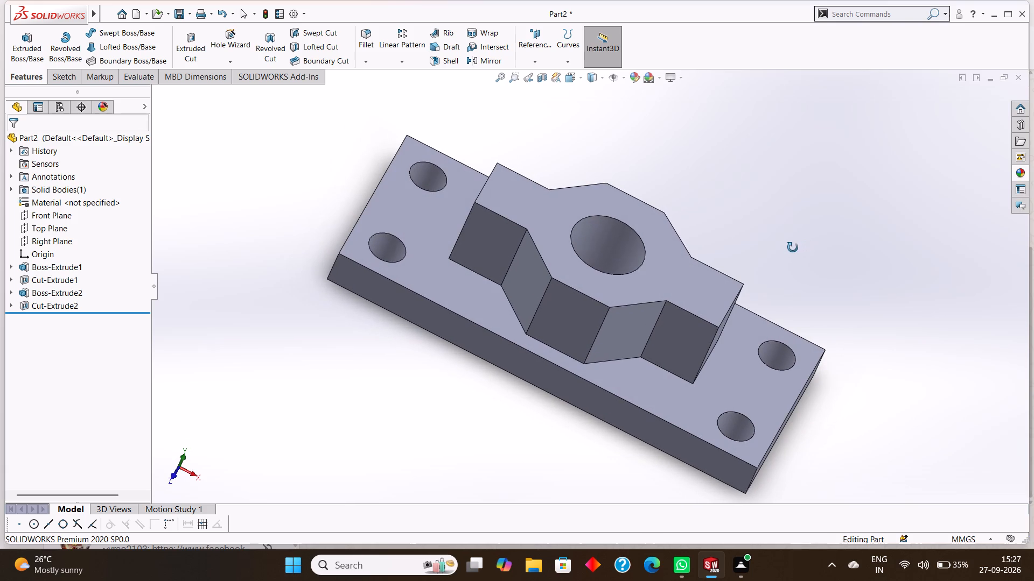
{"action": "middle_click_drag", "start_coordinate": [793, 247], "coordinate": [793, 259]}
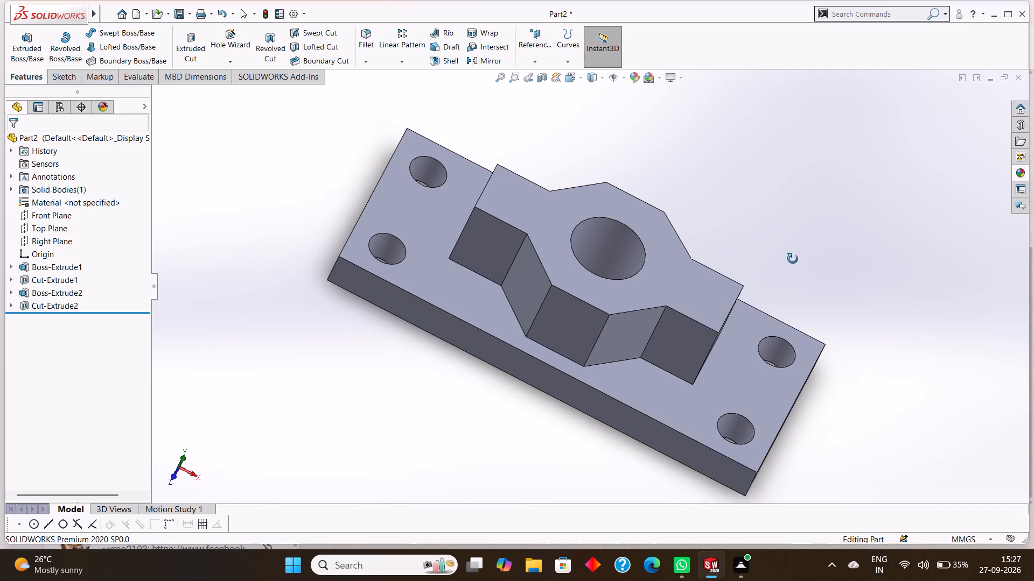
{"action": "middle_click_drag", "start_coordinate": [793, 259], "coordinate": [797, 257]}
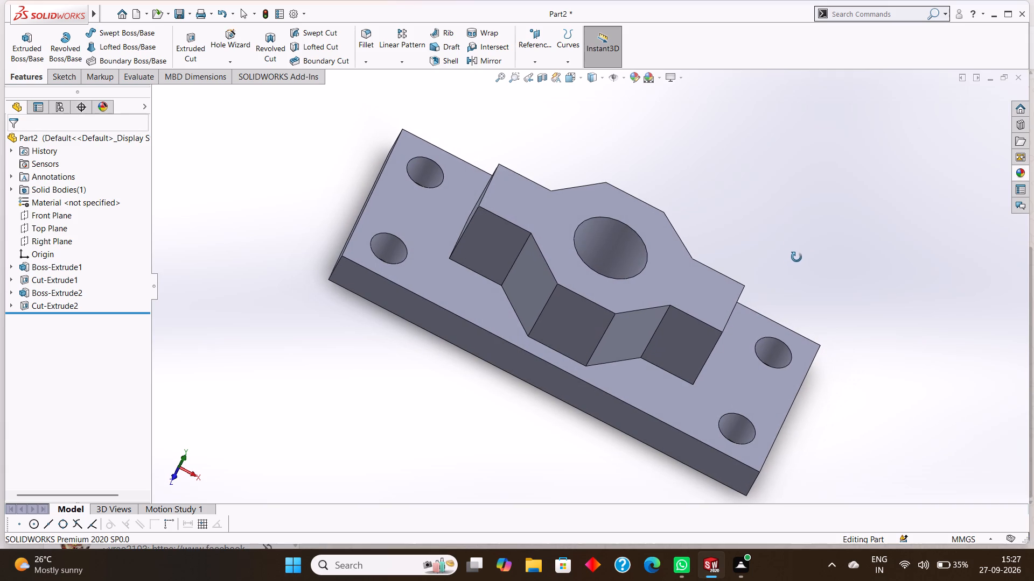
{"action": "middle_click_drag", "start_coordinate": [797, 257], "coordinate": [814, 257]}
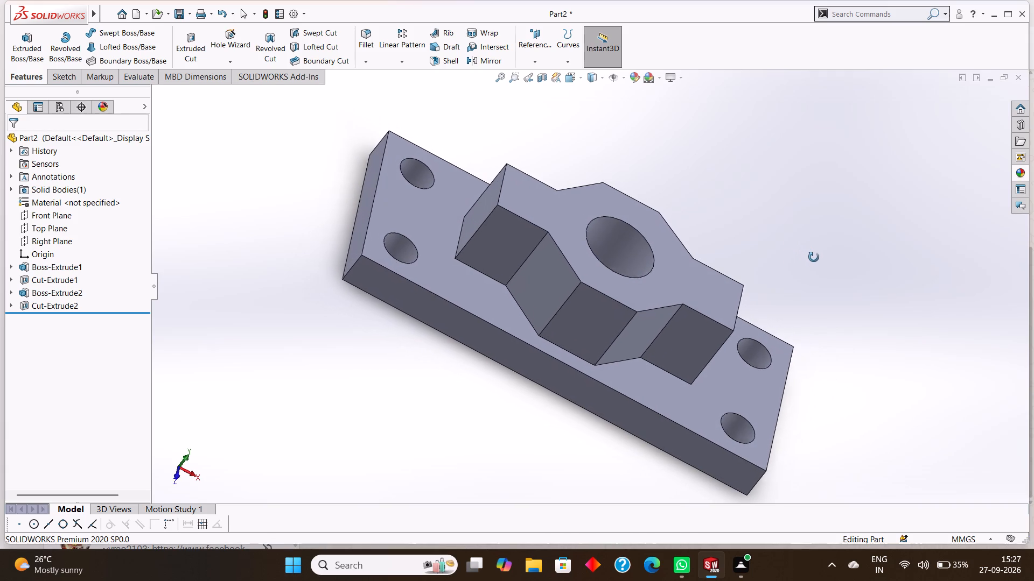
{"action": "middle_click_drag", "start_coordinate": [814, 257], "coordinate": [815, 299]}
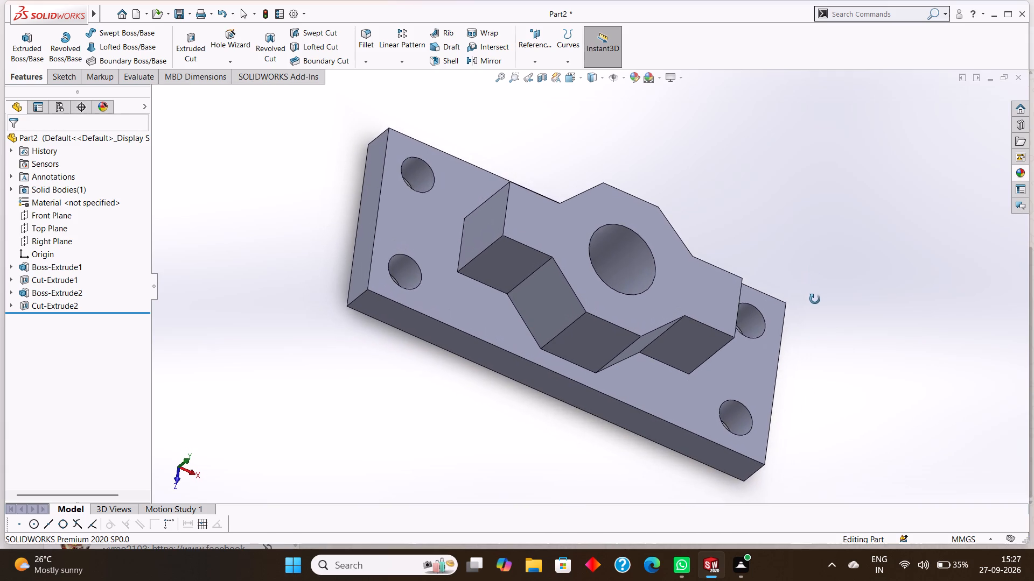
{"action": "middle_click_drag", "start_coordinate": [815, 299], "coordinate": [796, 296]}
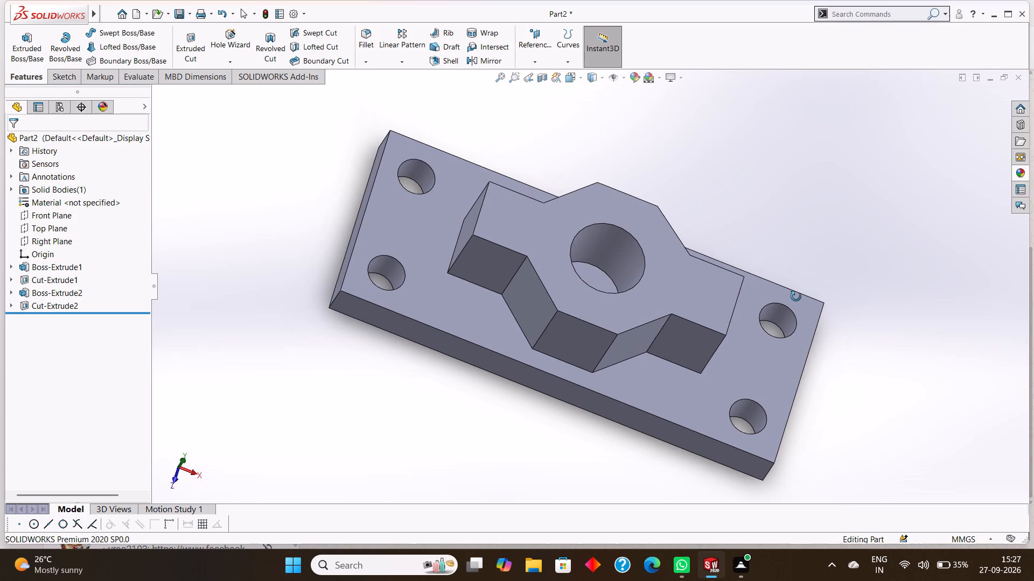
{"action": "middle_click_drag", "start_coordinate": [796, 296], "coordinate": [801, 294]}
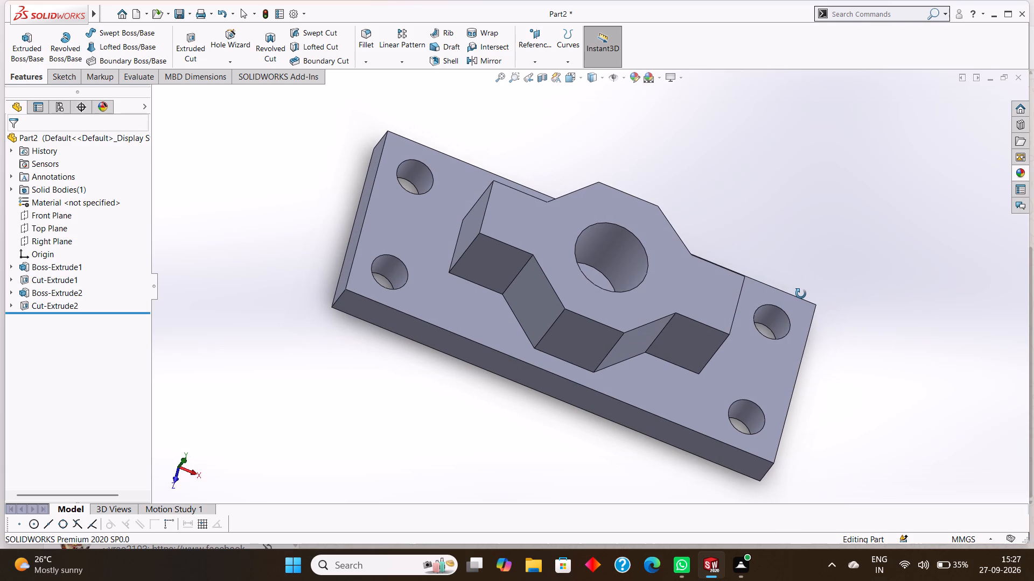
{"action": "middle_click_drag", "start_coordinate": [801, 294], "coordinate": [803, 292]}
{"action": "scroll", "coordinate": [803, 292], "scroll_direction": "down", "scroll_amount": 1}
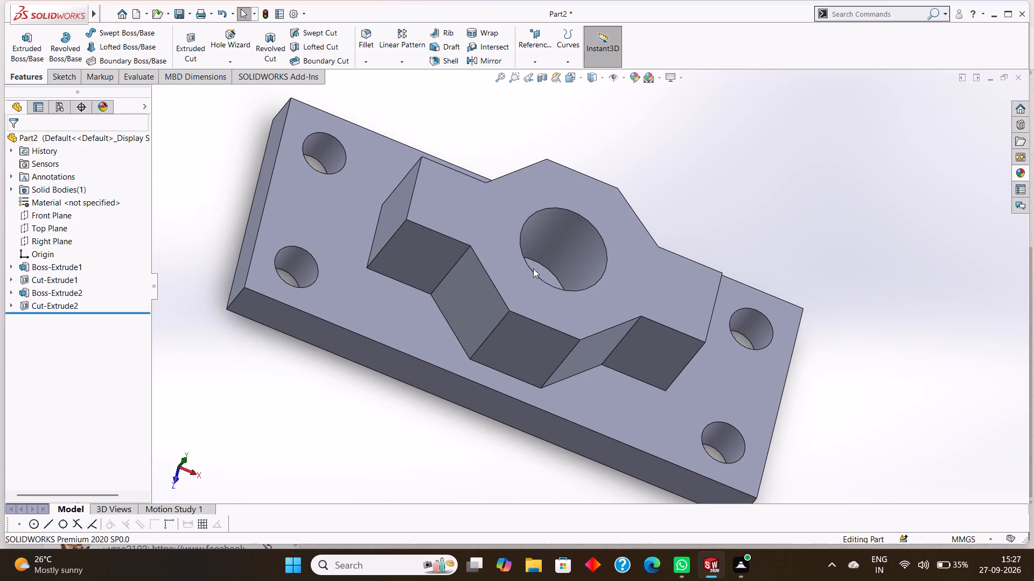
Start a new sketch on the boss's top face around the central hole, viewed normal to the face.
{"action": "left_click", "coordinate": [455, 203]}
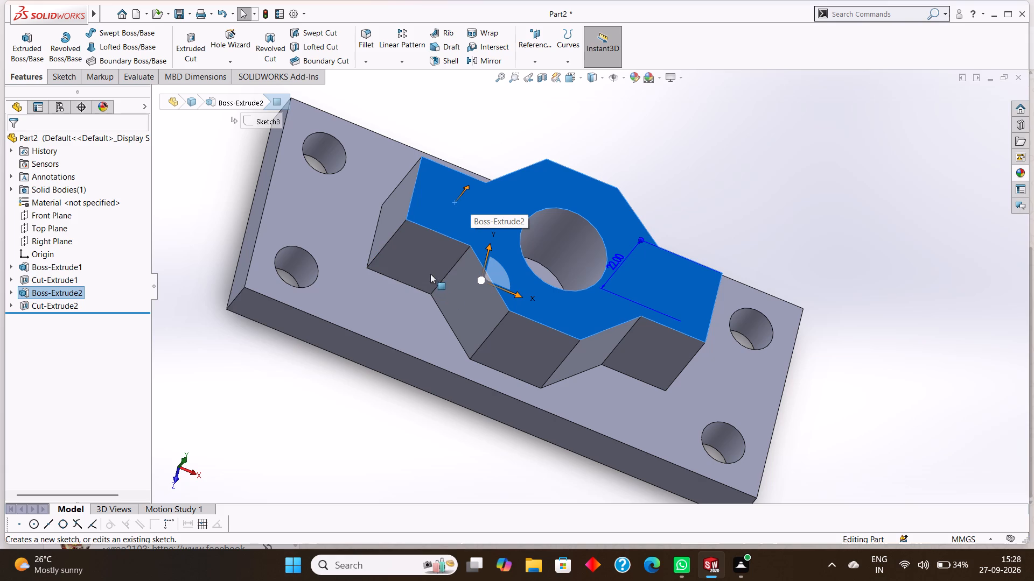
{"action": "right_click", "coordinate": [439, 187]}
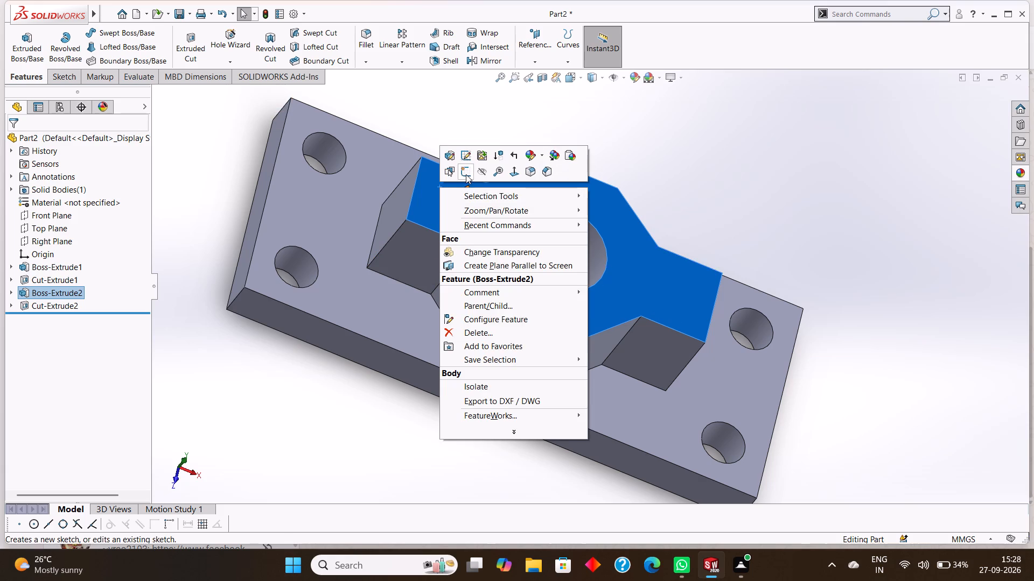
{"action": "left_click", "coordinate": [466, 174]}
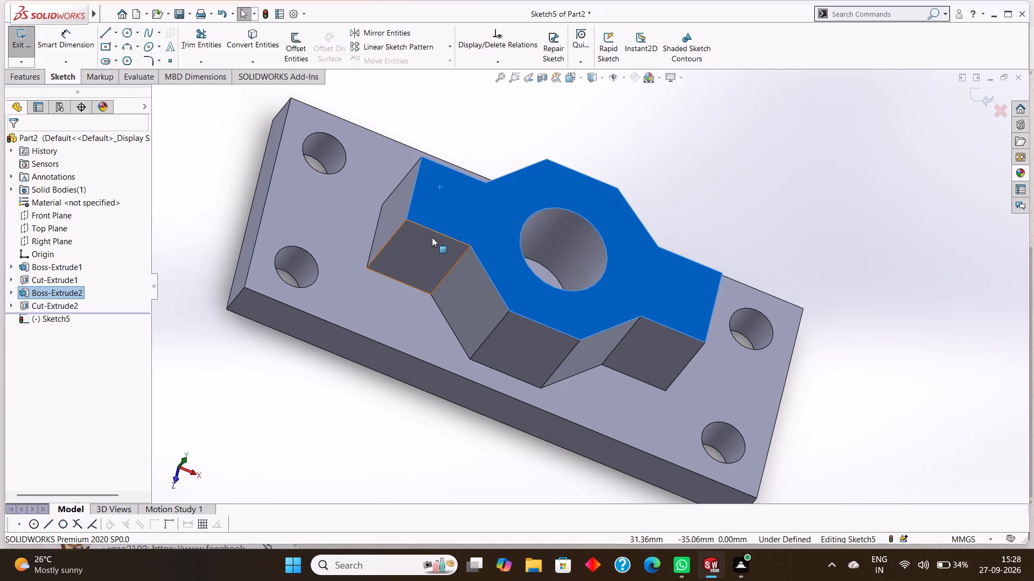
{"action": "key", "text": "ctrl+8"}
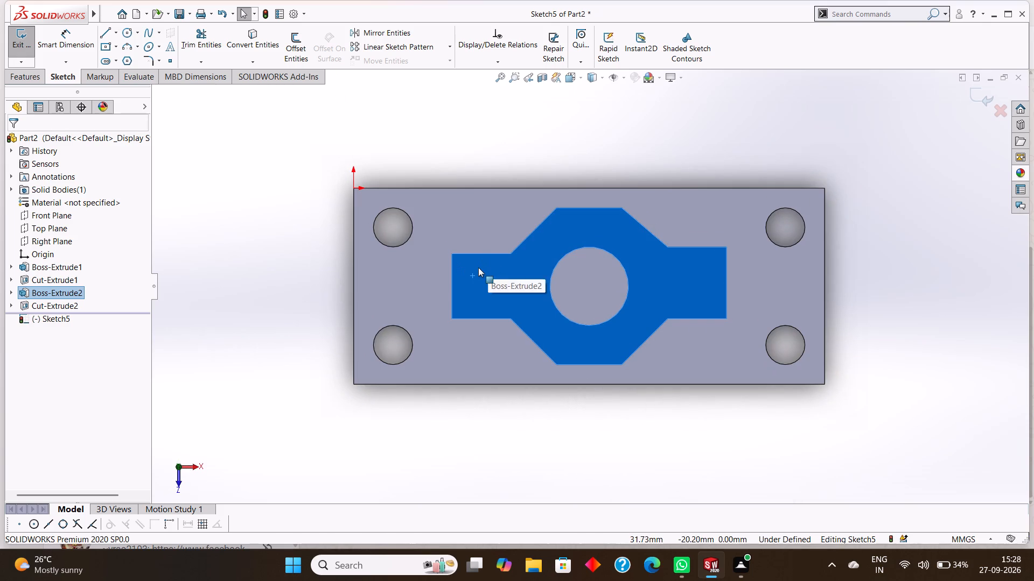
Sketch a circle of about 3.07 mm radius centred on the boss's left arm, midway between its long edges.
{"action": "key", "text": "Escape"}
{"action": "left_click", "coordinate": [123, 32]}
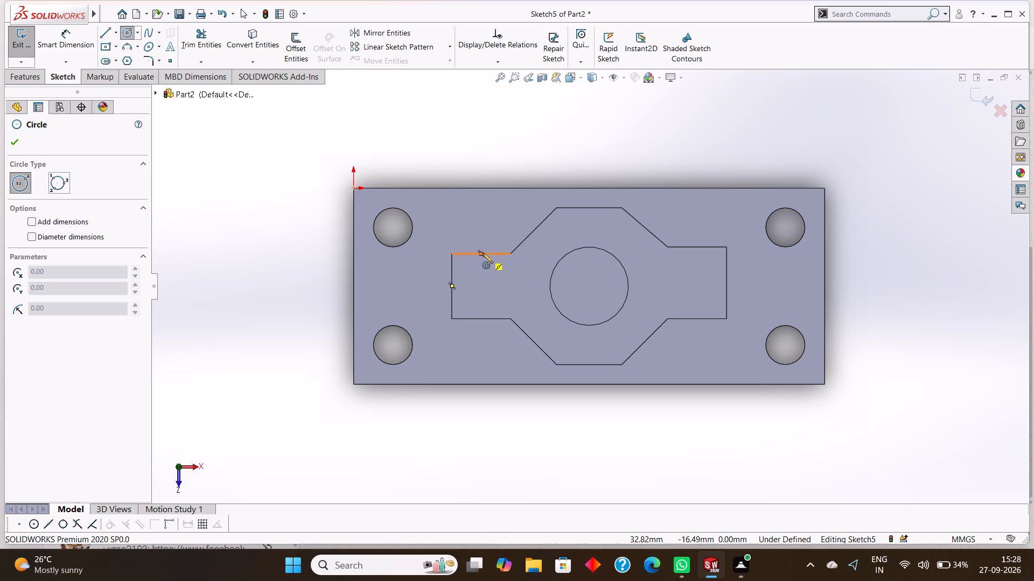
{"action": "left_click", "coordinate": [480, 286]}
{"action": "left_click", "coordinate": [493, 288]}
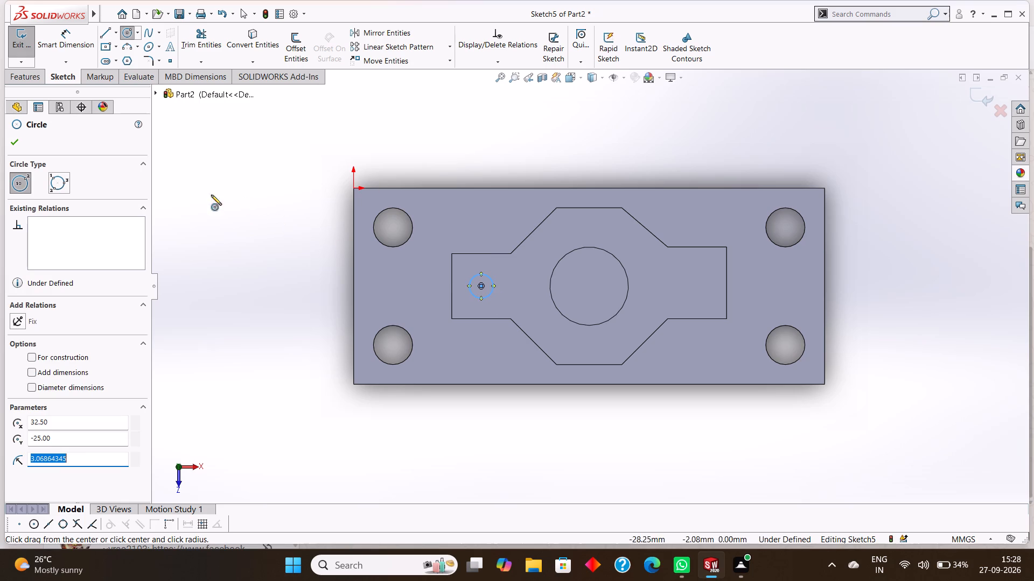
{"action": "left_click", "coordinate": [13, 137]}
Dimension the left arm circle's diameter as 6 mm.
{"action": "left_click", "coordinate": [62, 33]}
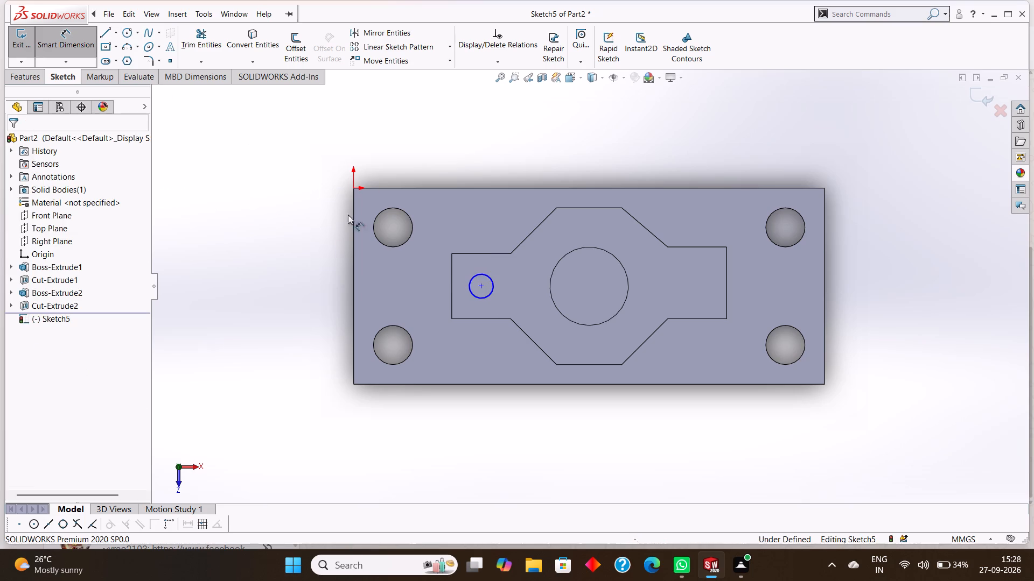
{"action": "left_click", "coordinate": [490, 277]}
{"action": "left_click", "coordinate": [515, 282]}
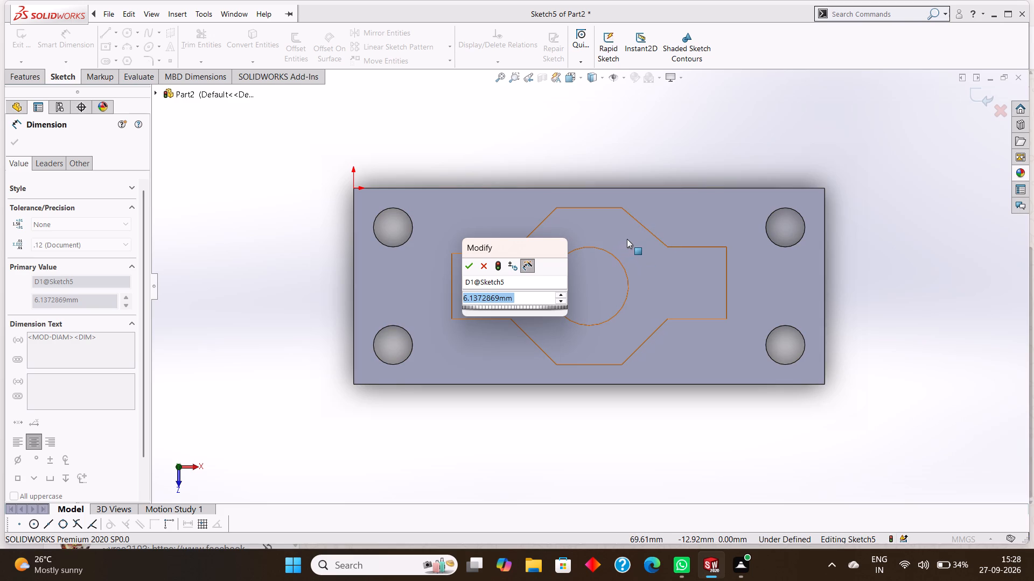
{"action": "key", "text": "6"}
{"action": "key", "text": "Return"}
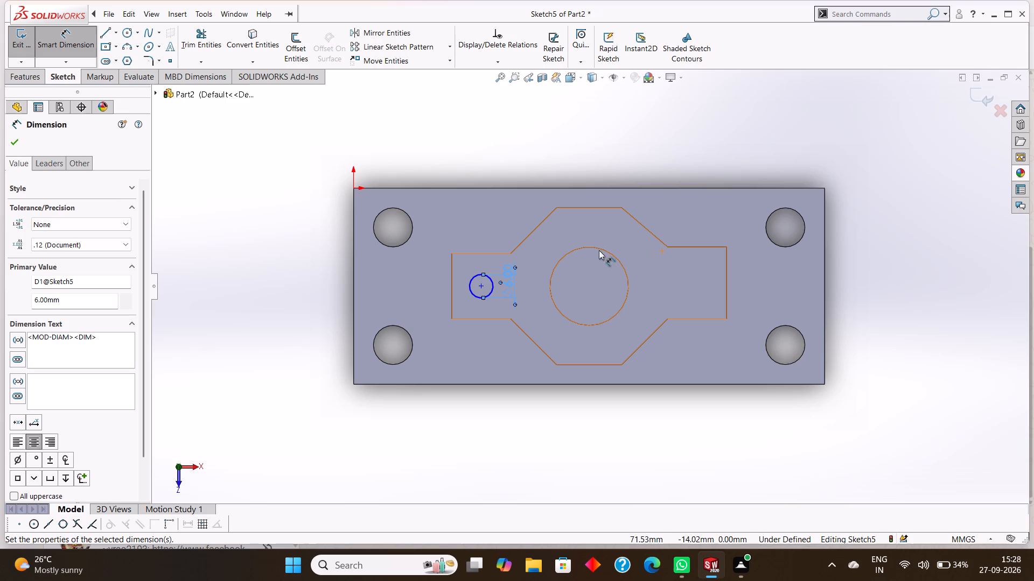
{"action": "left_click", "coordinate": [7, 140]}
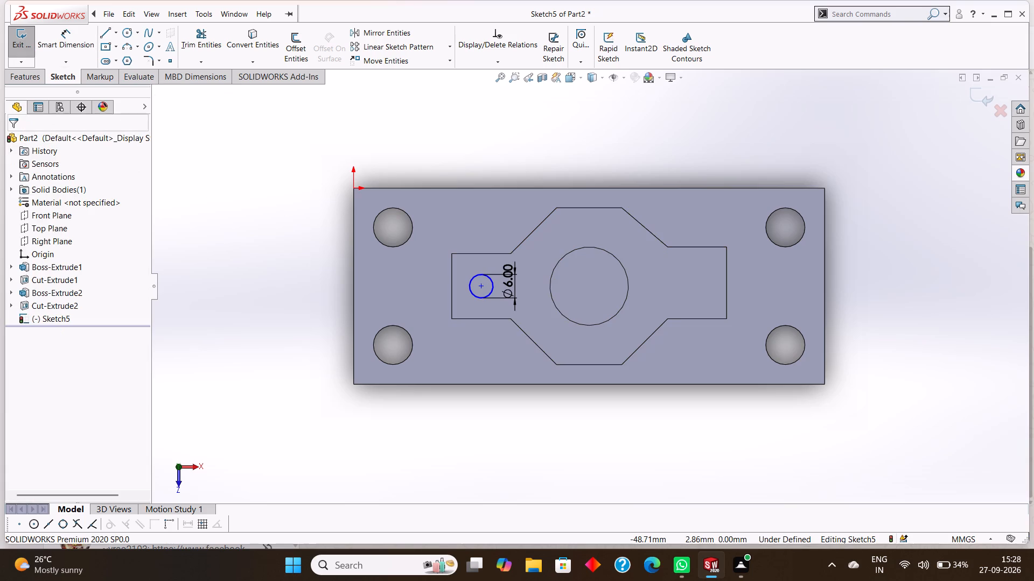
Sketch a circle of 3 mm radius on the boss's right arm.
{"action": "left_click", "coordinate": [124, 37]}
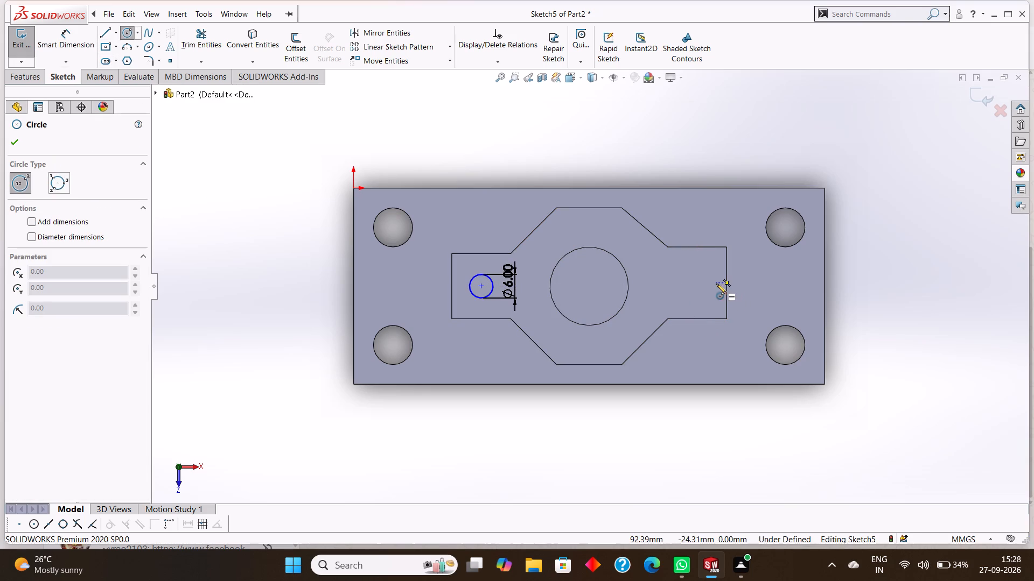
{"action": "left_click", "coordinate": [697, 284]}
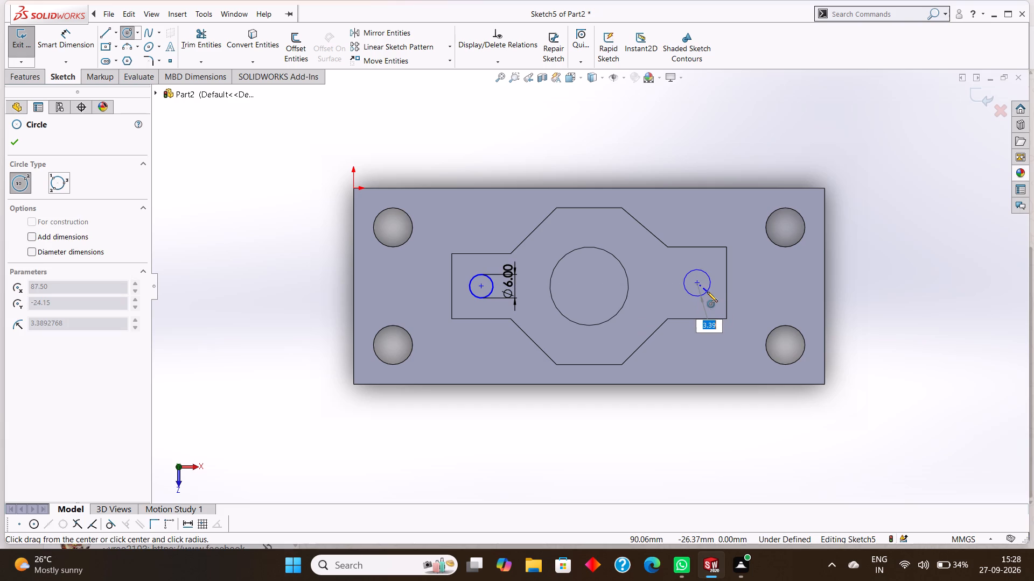
{"action": "key", "text": "6"}
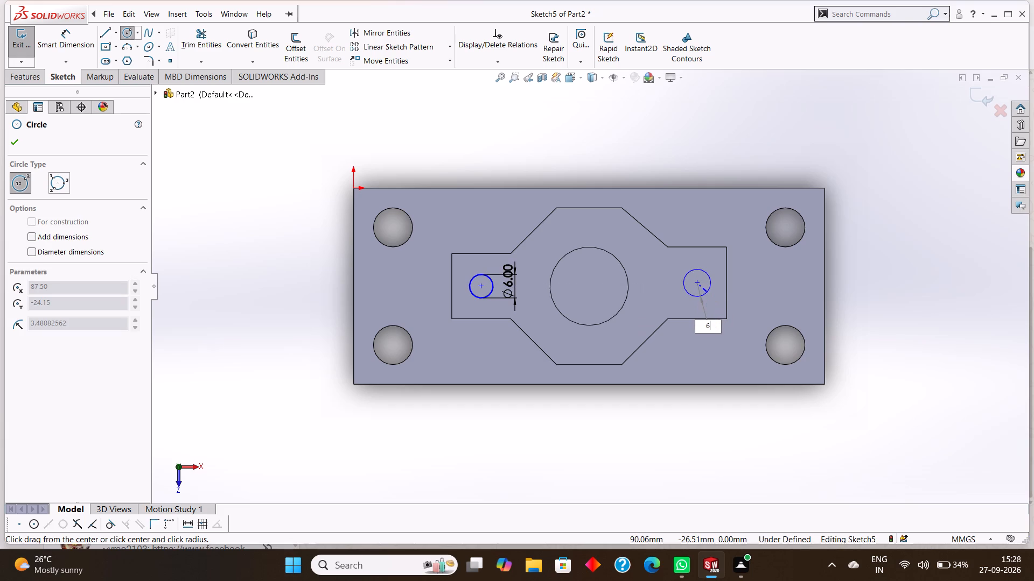
{"action": "key", "text": "BackSpace"}
{"action": "key", "text": "3"}
{"action": "key", "text": "Return"}
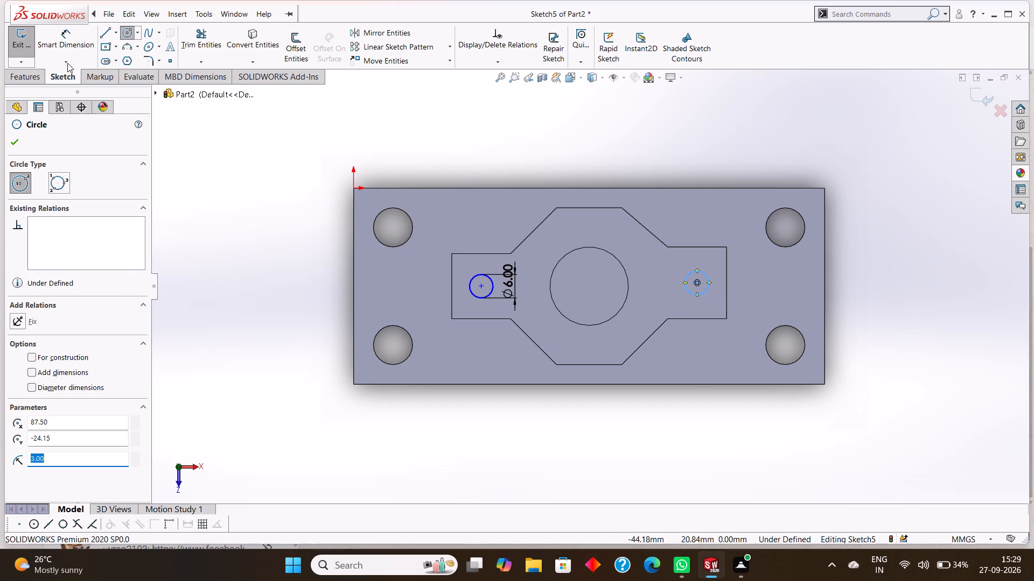
Dimension the right arm circle's diameter as 6 mm.
{"action": "left_click", "coordinate": [59, 41]}
{"action": "left_click", "coordinate": [692, 271]}
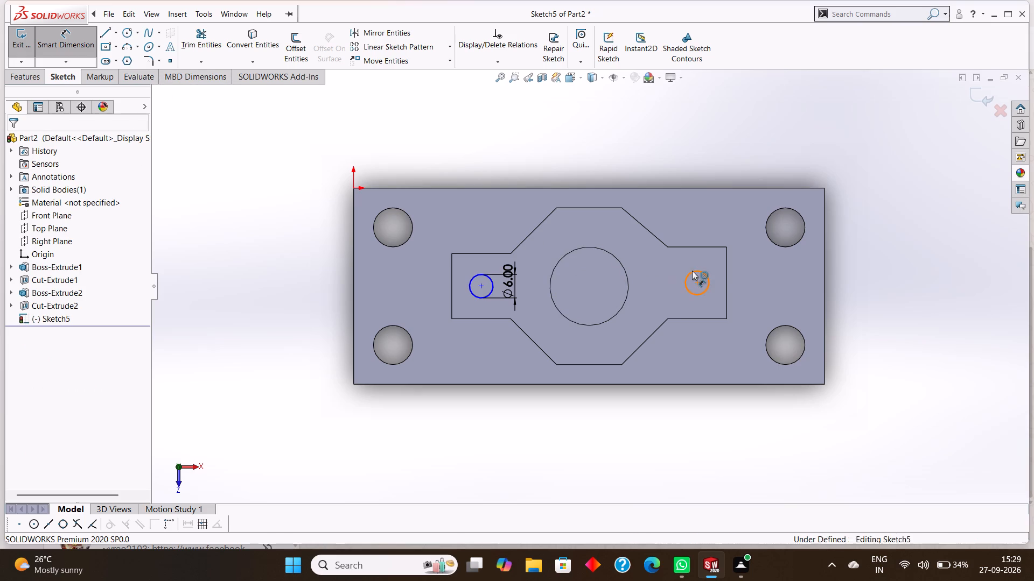
{"action": "left_click", "coordinate": [753, 278]}
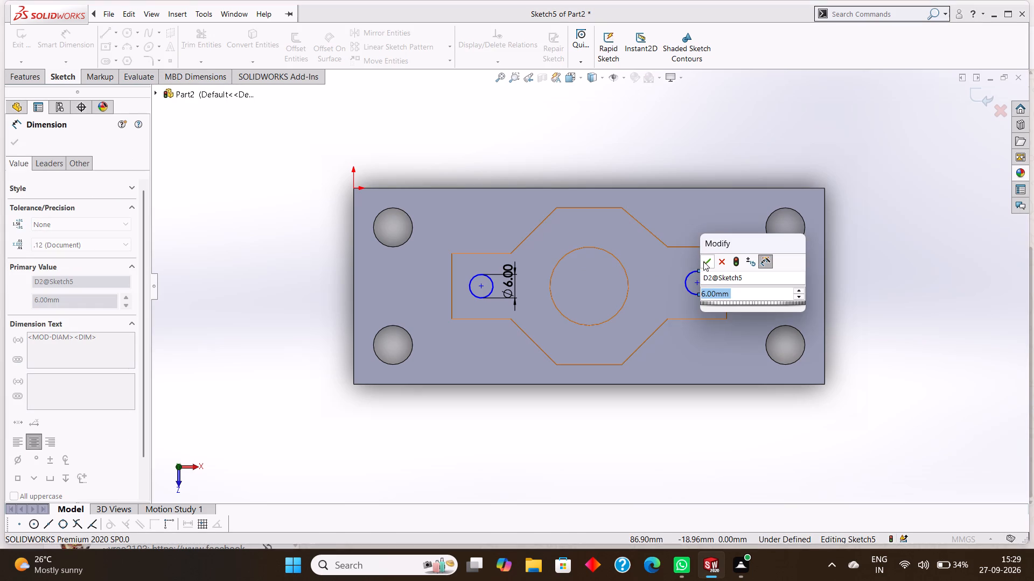
{"action": "left_click", "coordinate": [707, 261]}
{"action": "left_click", "coordinate": [18, 138]}
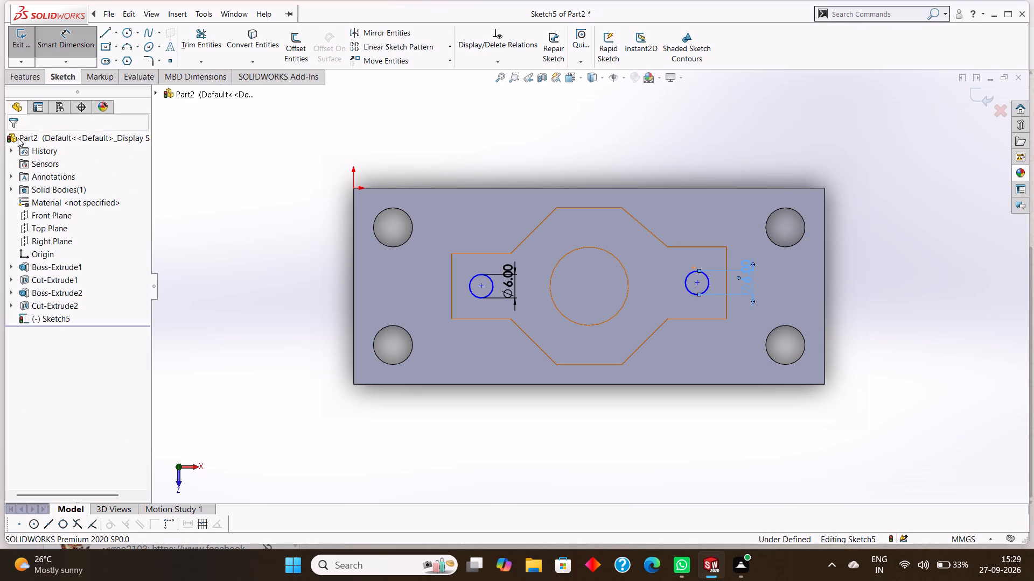
Cut-extrude the two 6 mm circles down into the boss with a blind depth of 30 mm from the sketch plane.
{"action": "left_click", "coordinate": [28, 76]}
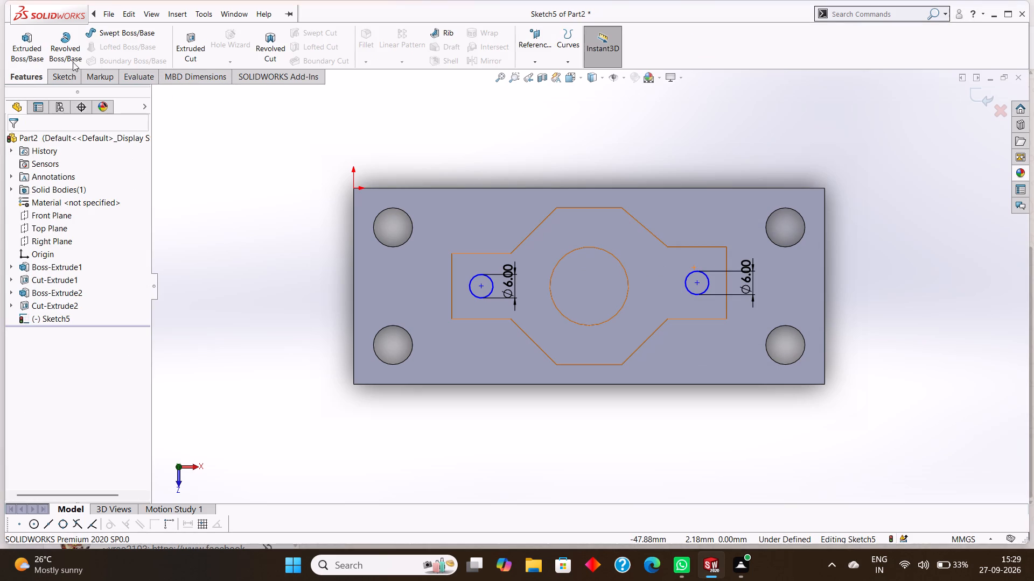
{"action": "left_click", "coordinate": [191, 49]}
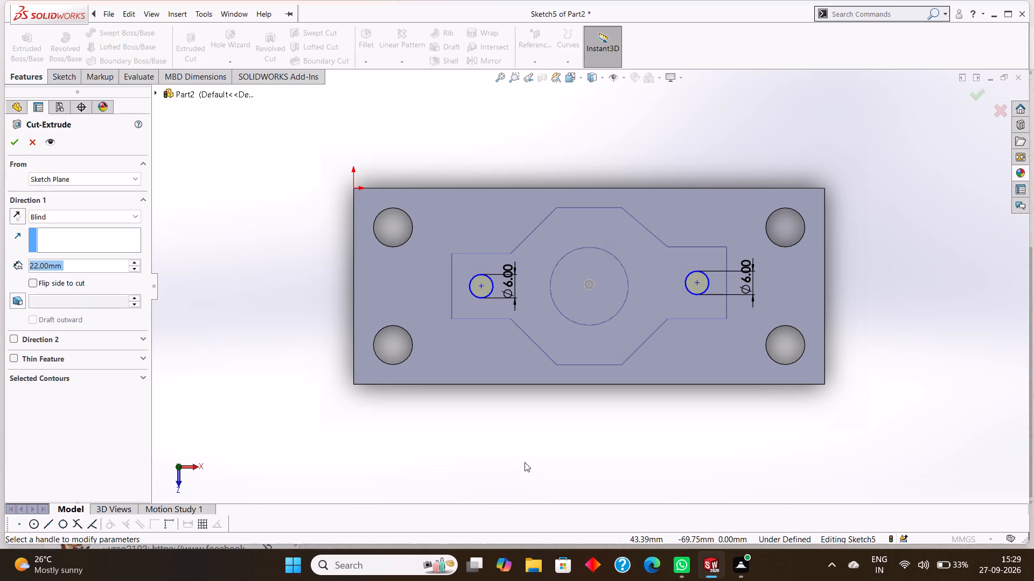
{"action": "middle_click_drag", "start_coordinate": [525, 463], "coordinate": [534, 282]}
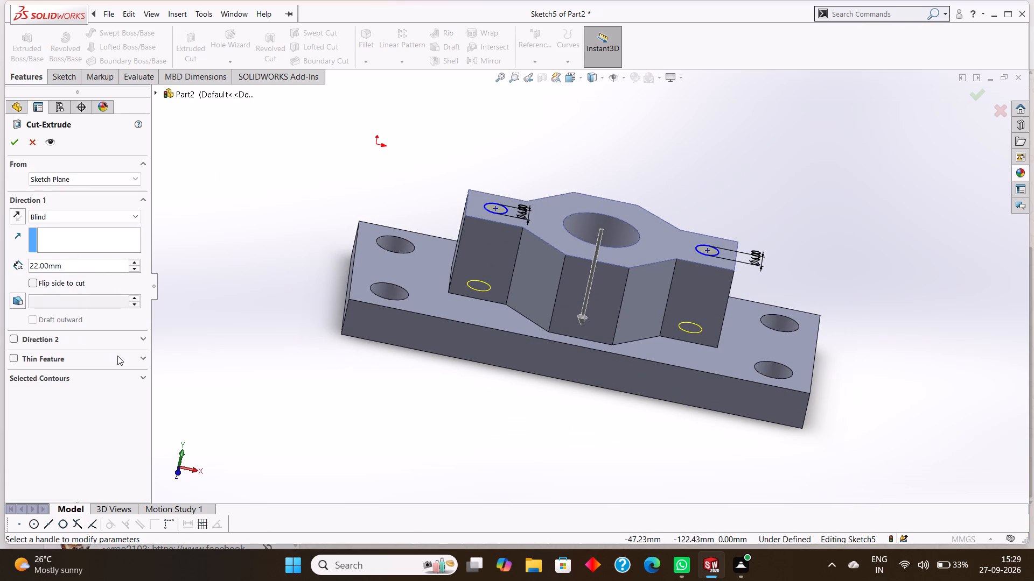
{"action": "left_click", "coordinate": [85, 271]}
{"action": "left_click_drag", "start_coordinate": [100, 271], "coordinate": [0, 264]}
{"action": "type", "text": "30"}
{"action": "key", "text": "Return"}
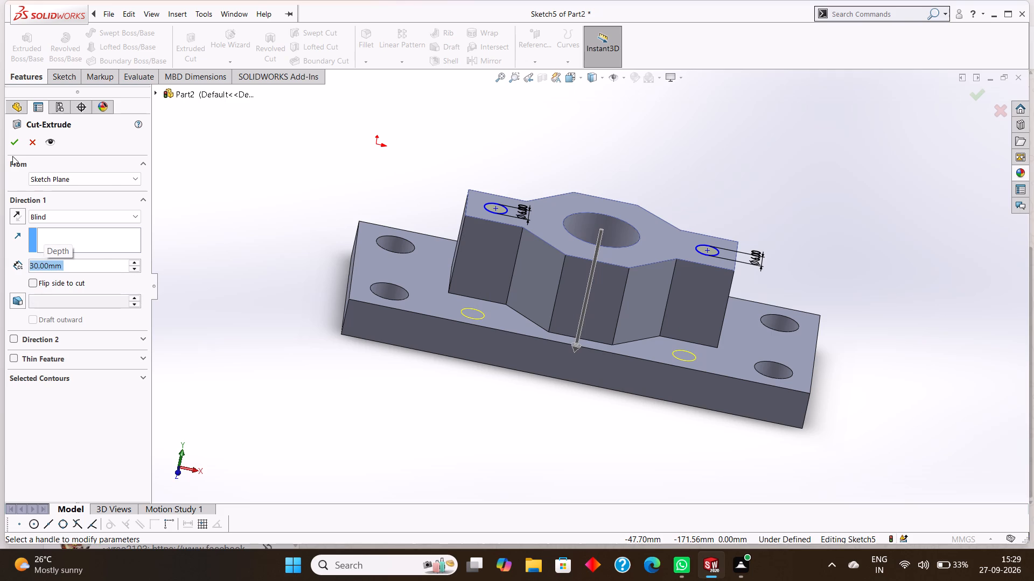
{"action": "left_click", "coordinate": [14, 145]}
{"action": "left_click", "coordinate": [587, 487]}
Start a new sketch on the boss's top face around the holes, viewed normal to the face.
{"action": "middle_click_drag", "start_coordinate": [591, 450], "coordinate": [594, 501]}
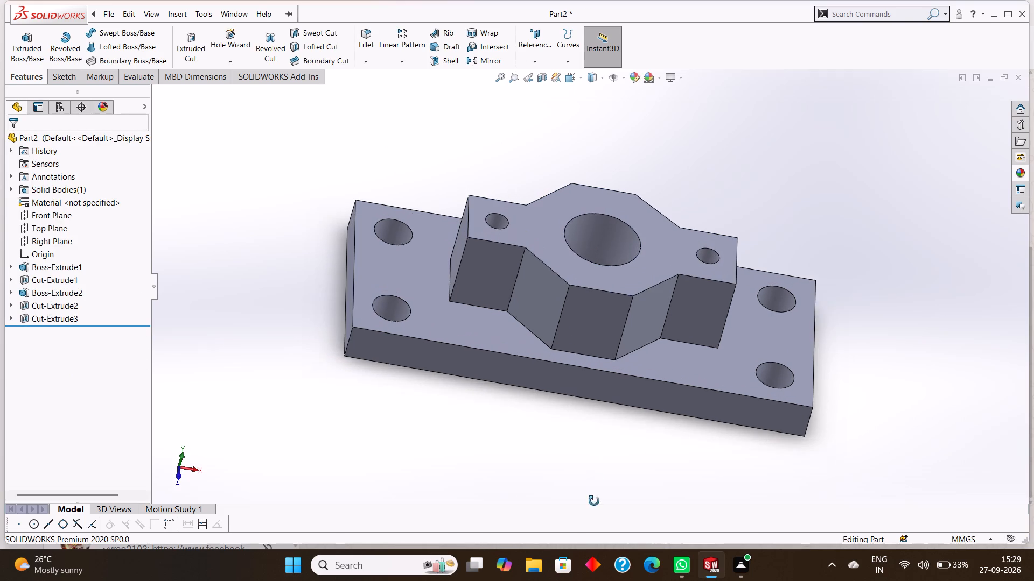
{"action": "middle_click_drag", "start_coordinate": [594, 501], "coordinate": [593, 504]}
{"action": "middle_click_drag", "start_coordinate": [600, 444], "coordinate": [609, 436]}
{"action": "scroll", "coordinate": [602, 550], "scroll_direction": "down", "scroll_amount": 1}
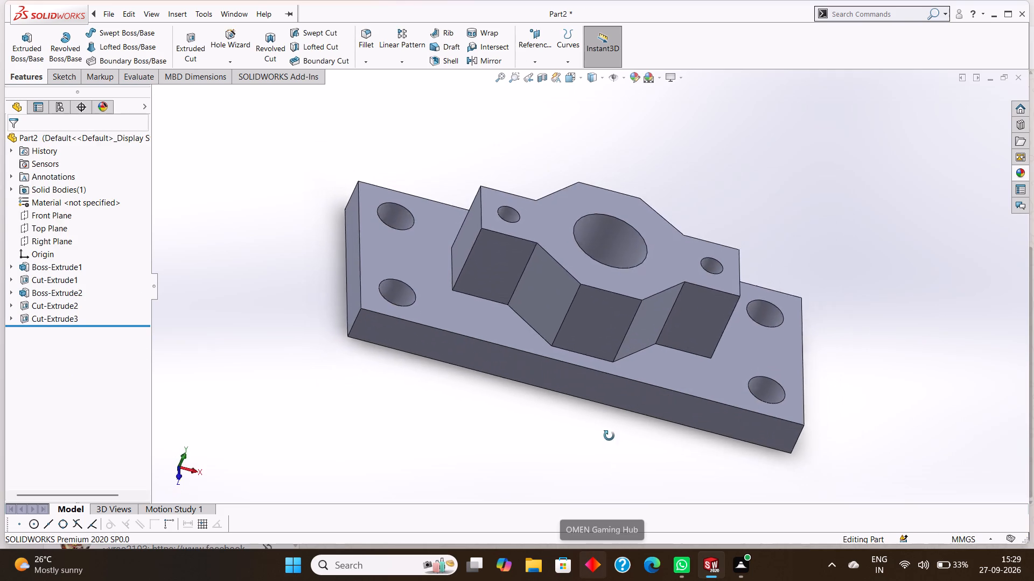
{"action": "middle_click_drag", "start_coordinate": [609, 436], "coordinate": [589, 471]}
{"action": "left_click", "coordinate": [538, 230]}
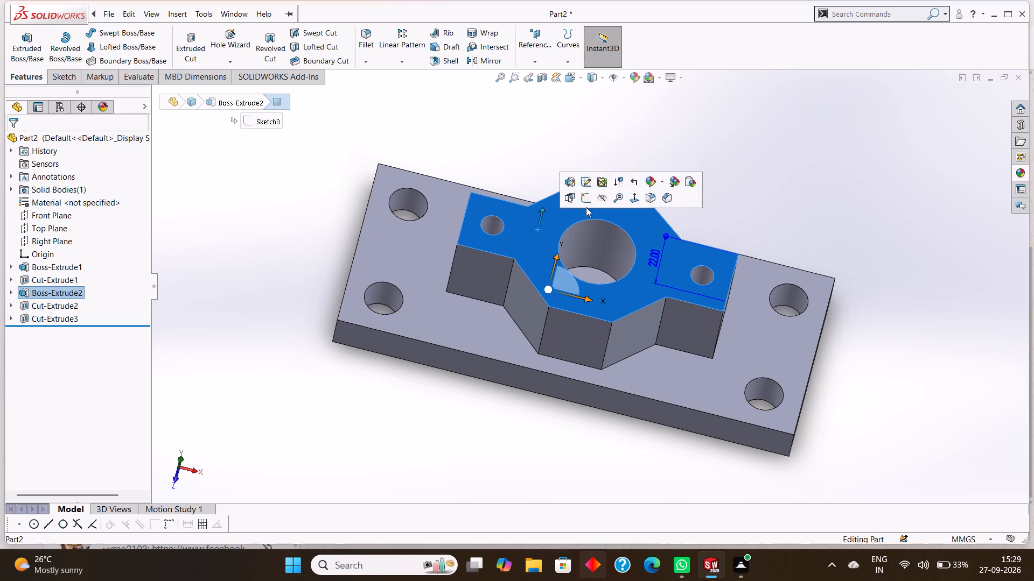
{"action": "left_click", "coordinate": [585, 202]}
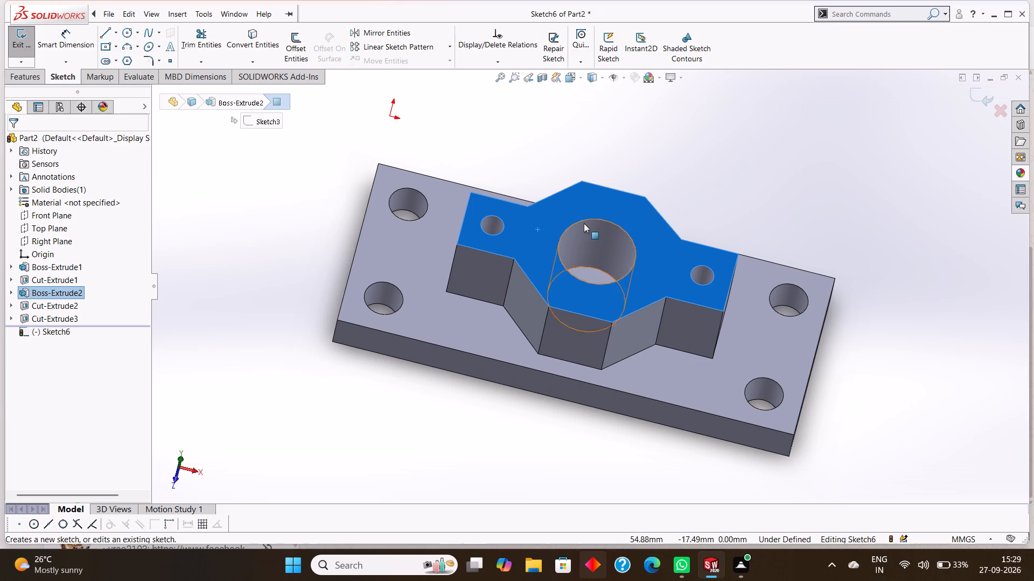
{"action": "key", "text": "ctrl+8"}
{"action": "key", "text": "grave"}
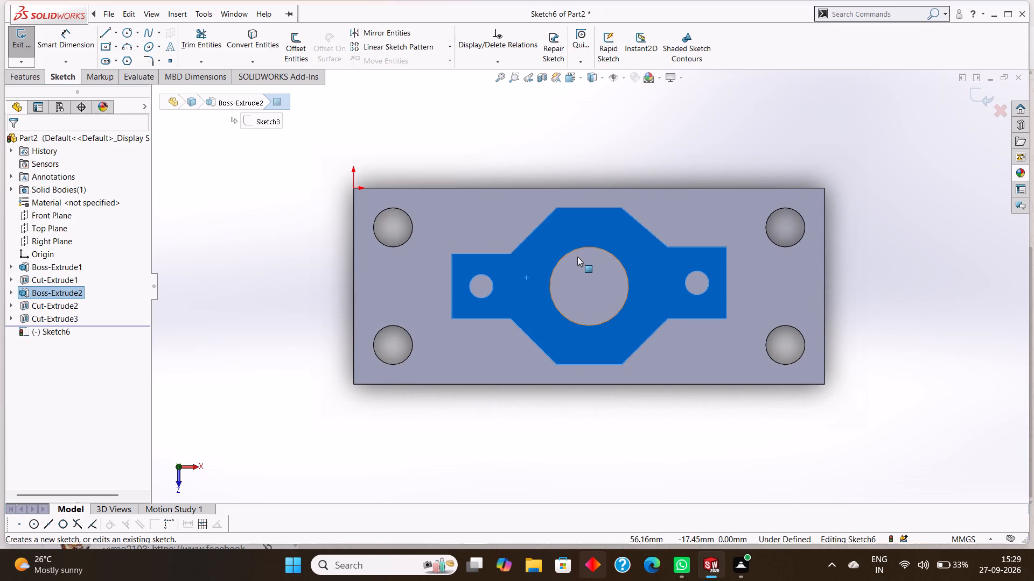
{"action": "key", "text": "Escape"}
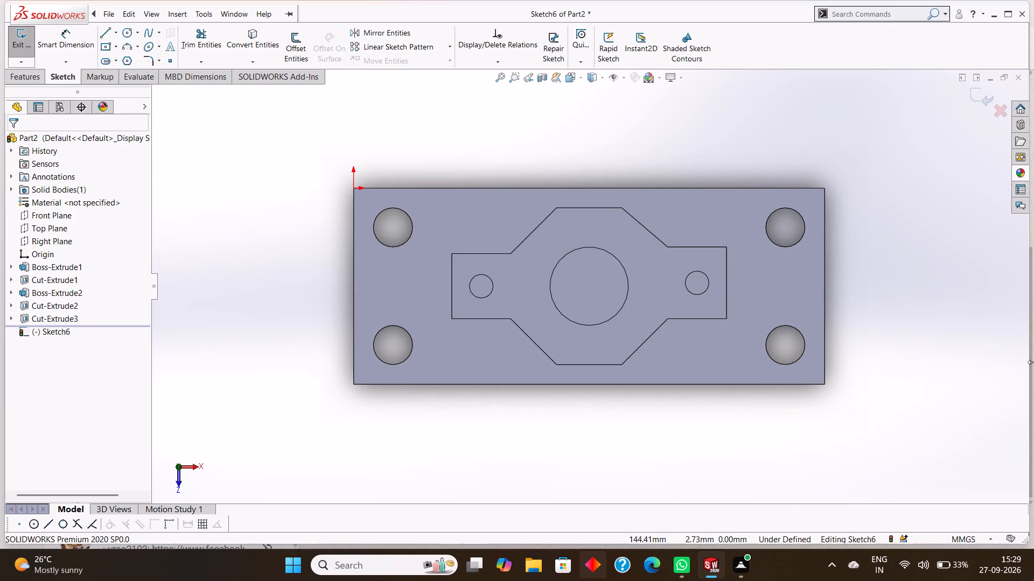
Sketch a circle of 6 mm radius concentric with each of the two 6 mm holes in the boss's arms.
{"action": "left_click", "coordinate": [122, 29]}
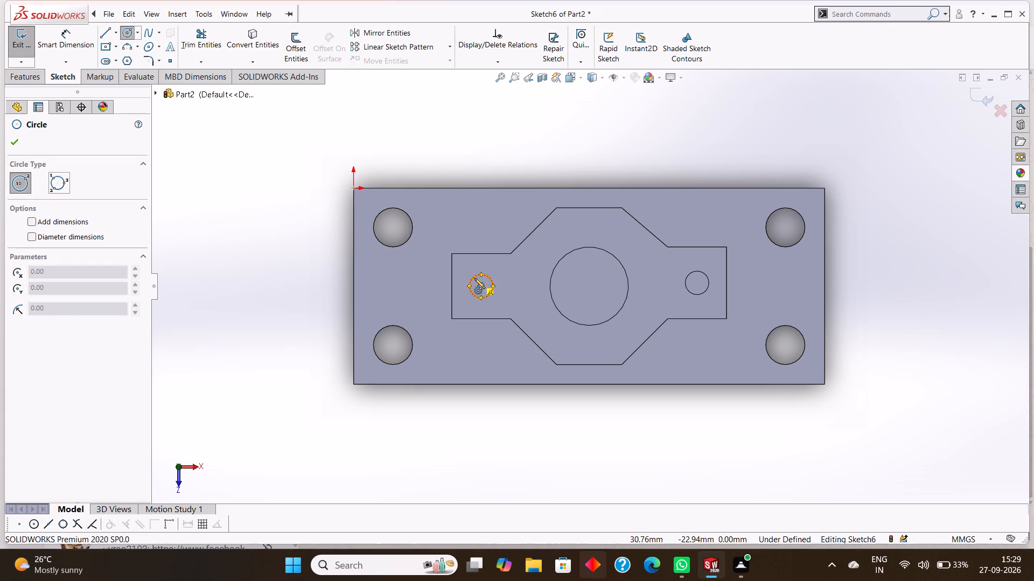
{"action": "left_click", "coordinate": [481, 285]}
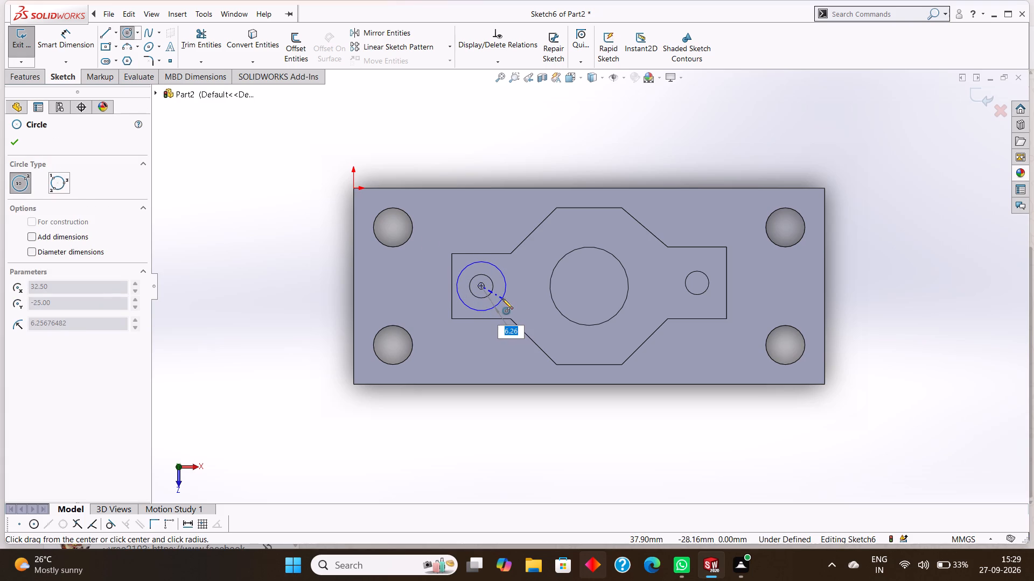
{"action": "key", "text": "6"}
{"action": "key", "text": "Return"}
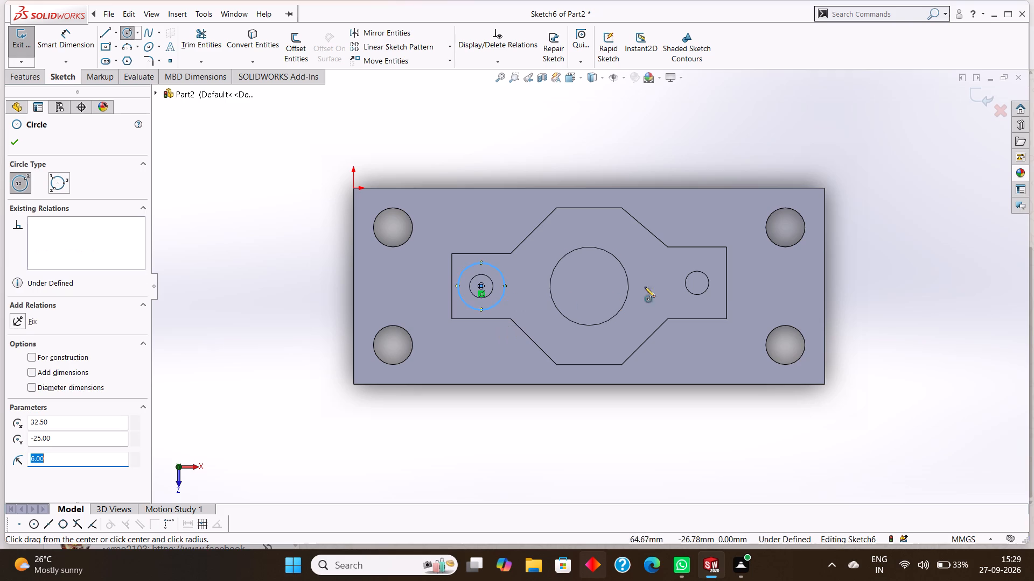
{"action": "left_click", "coordinate": [697, 282]}
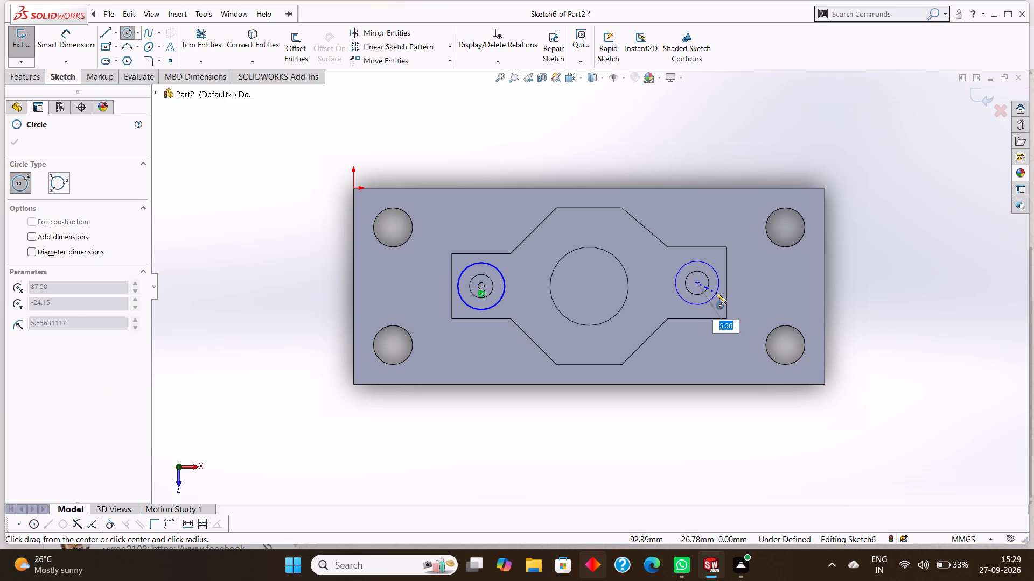
{"action": "key", "text": "6"}
{"action": "key", "text": "Return"}
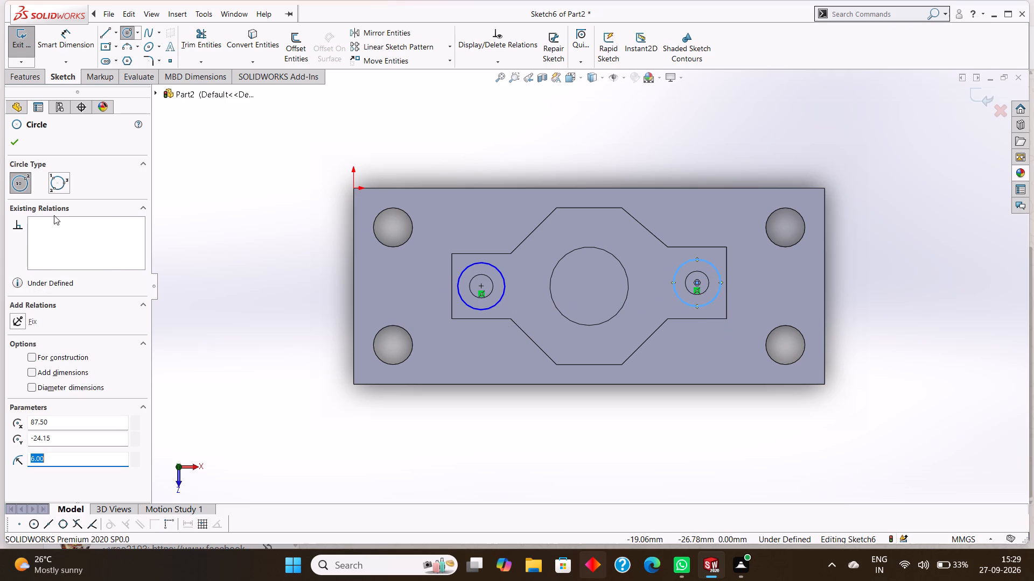
{"action": "left_click", "coordinate": [9, 148]}
Dimension the diameter of each of the two outer circles on the boss's arms as 12 mm.
{"action": "left_click", "coordinate": [18, 80]}
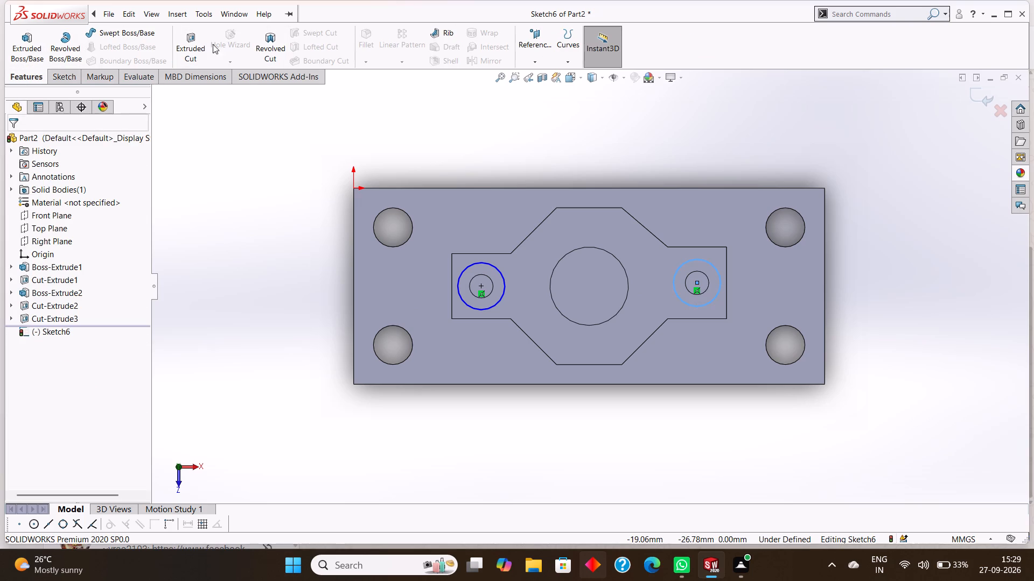
{"action": "left_click", "coordinate": [67, 76]}
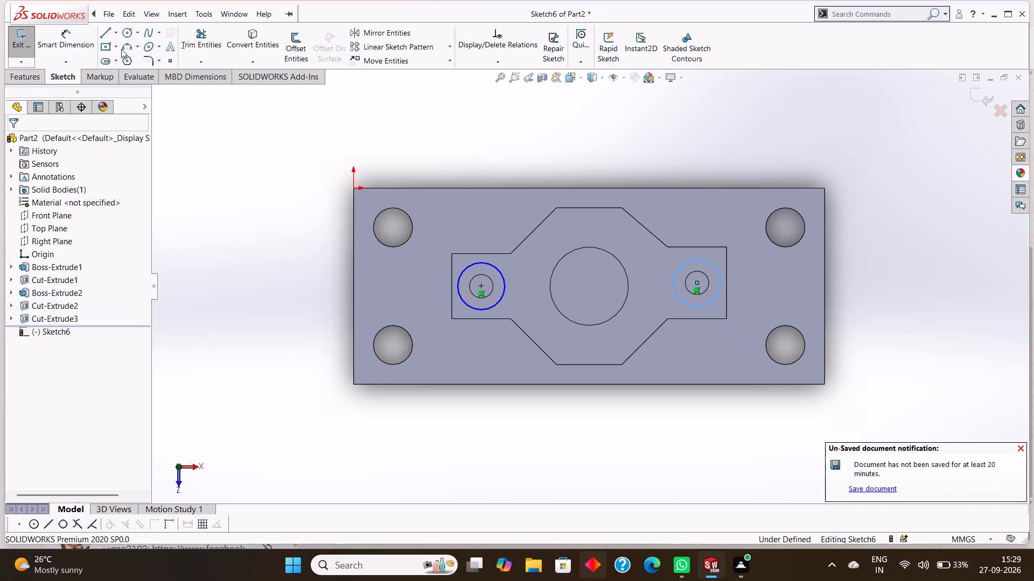
{"action": "left_click", "coordinate": [71, 39]}
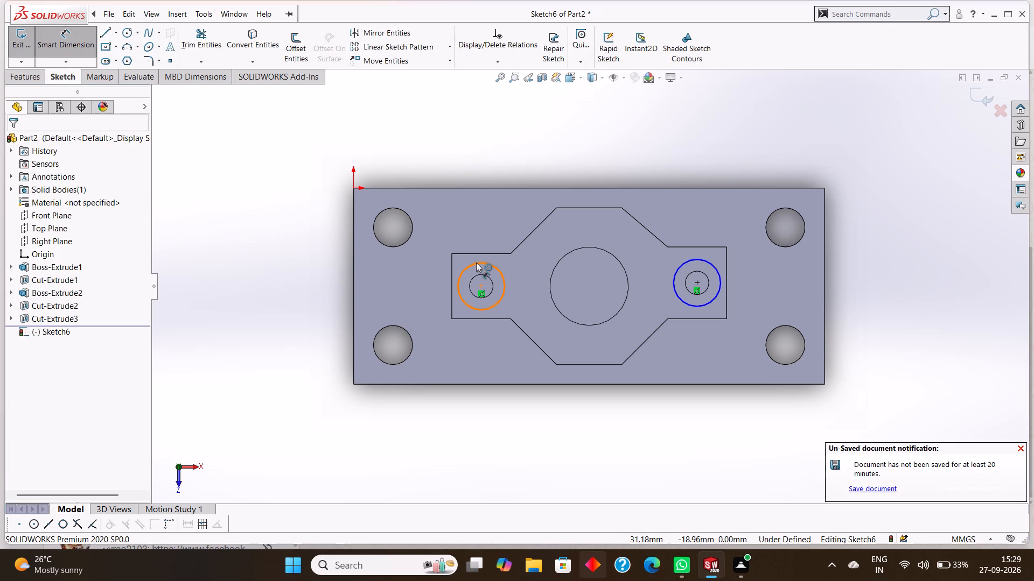
{"action": "left_click", "coordinate": [476, 263]}
{"action": "left_click", "coordinate": [463, 219]}
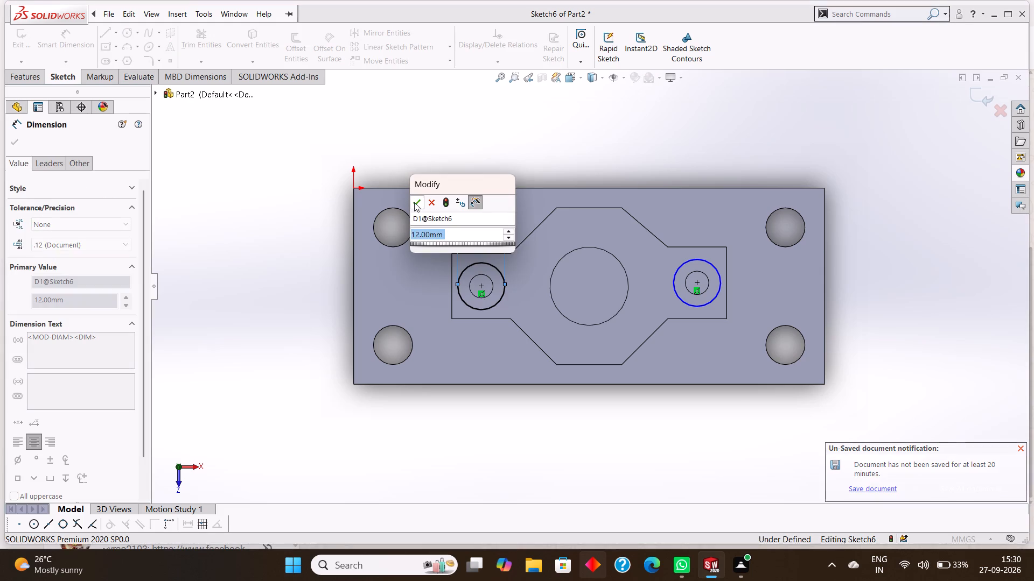
{"action": "left_click", "coordinate": [414, 202]}
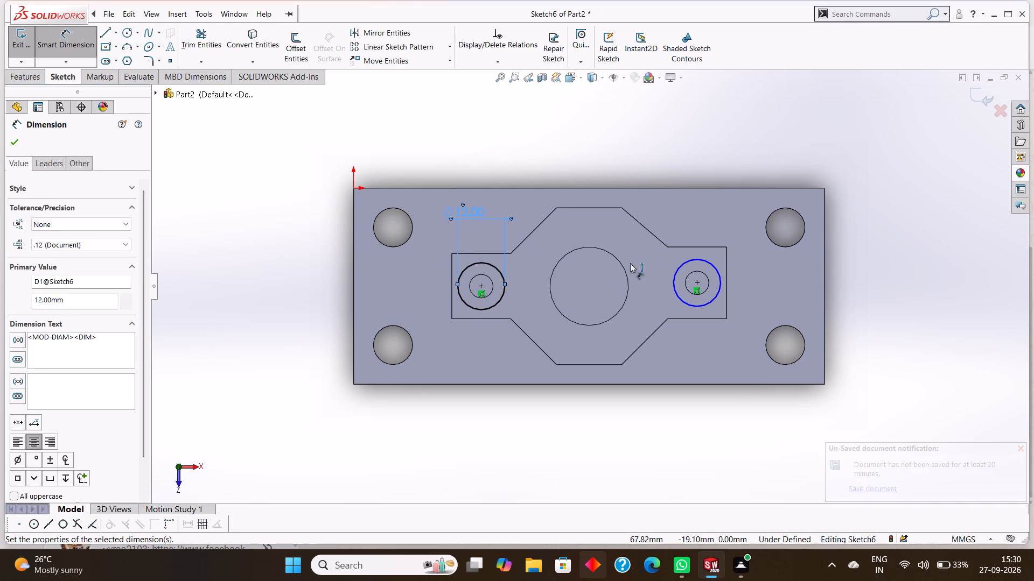
{"action": "left_click", "coordinate": [695, 258]}
{"action": "left_click", "coordinate": [700, 212]}
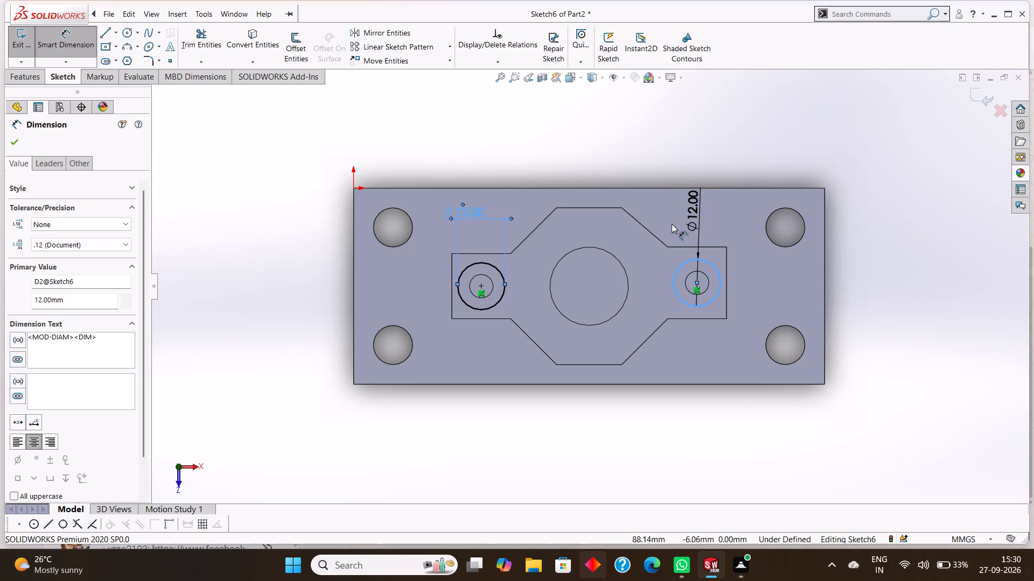
{"action": "left_click", "coordinate": [654, 199]}
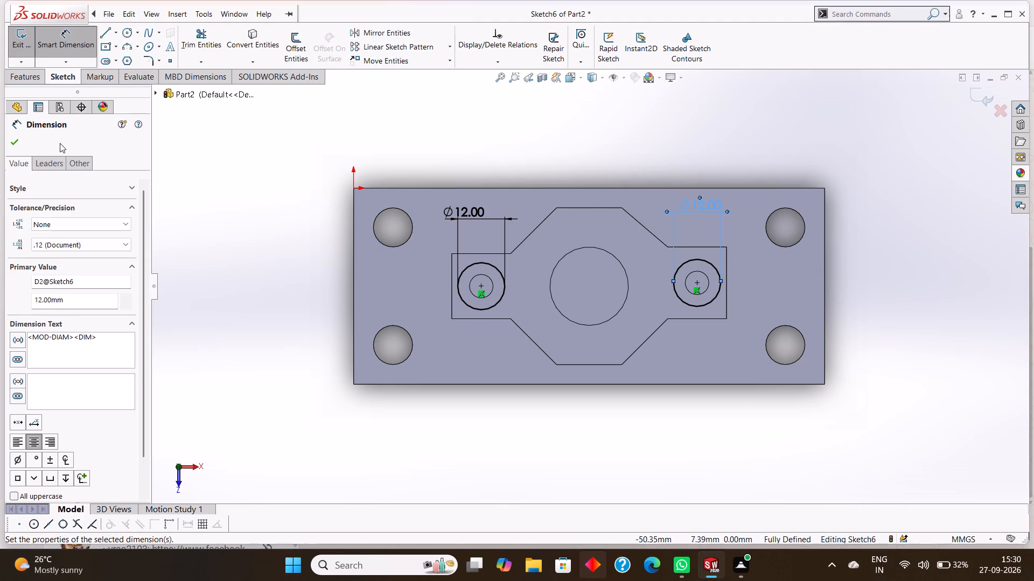
{"action": "left_click", "coordinate": [16, 143]}
Cut-extrude the two 12 mm circles into the boss's arms with a blind depth of 5 mm from the sketch plane.
{"action": "left_click", "coordinate": [27, 76]}
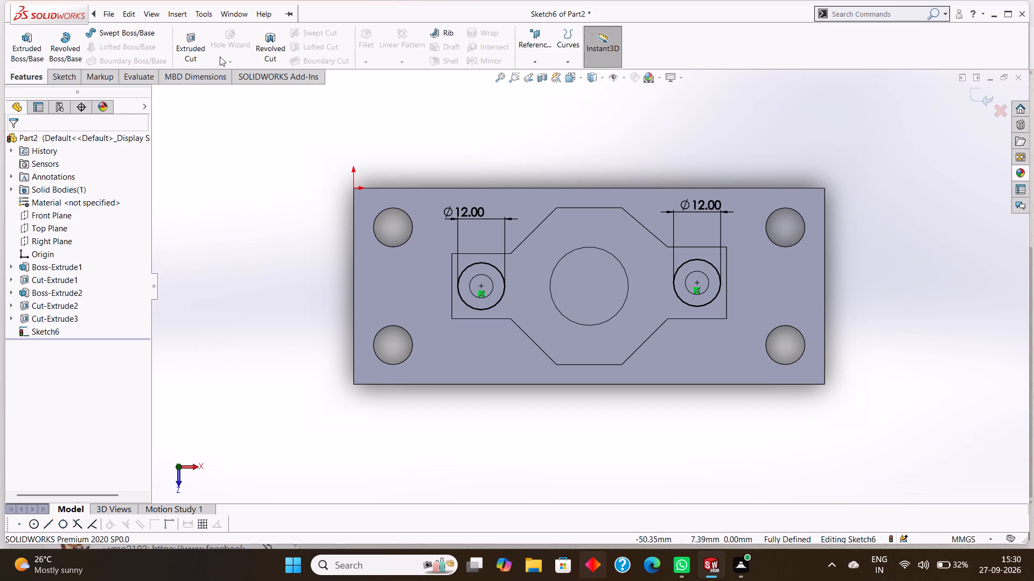
{"action": "left_click", "coordinate": [194, 56]}
{"action": "middle_click_drag", "start_coordinate": [510, 387], "coordinate": [539, 261]}
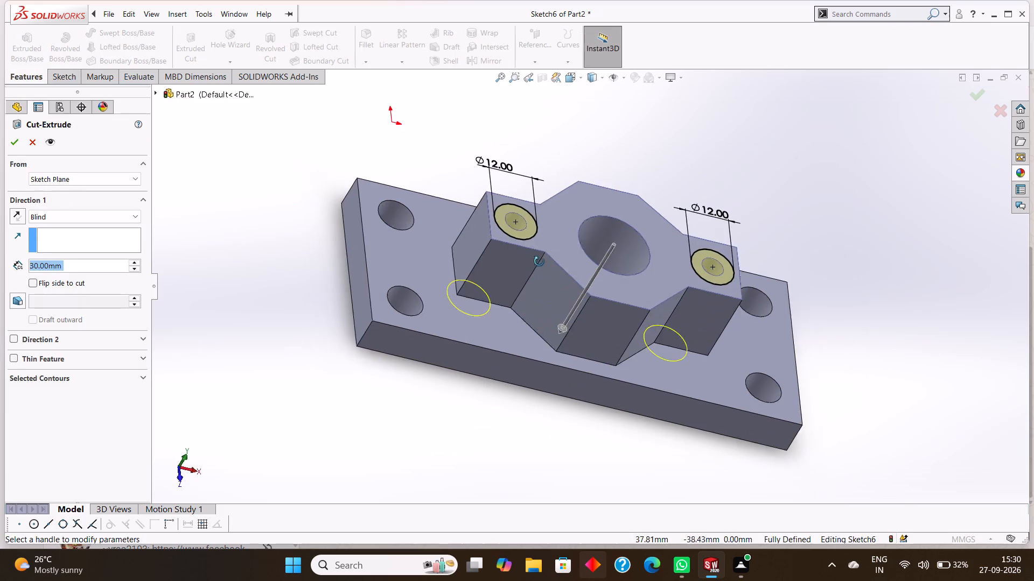
{"action": "middle_click_drag", "start_coordinate": [539, 261], "coordinate": [532, 238]}
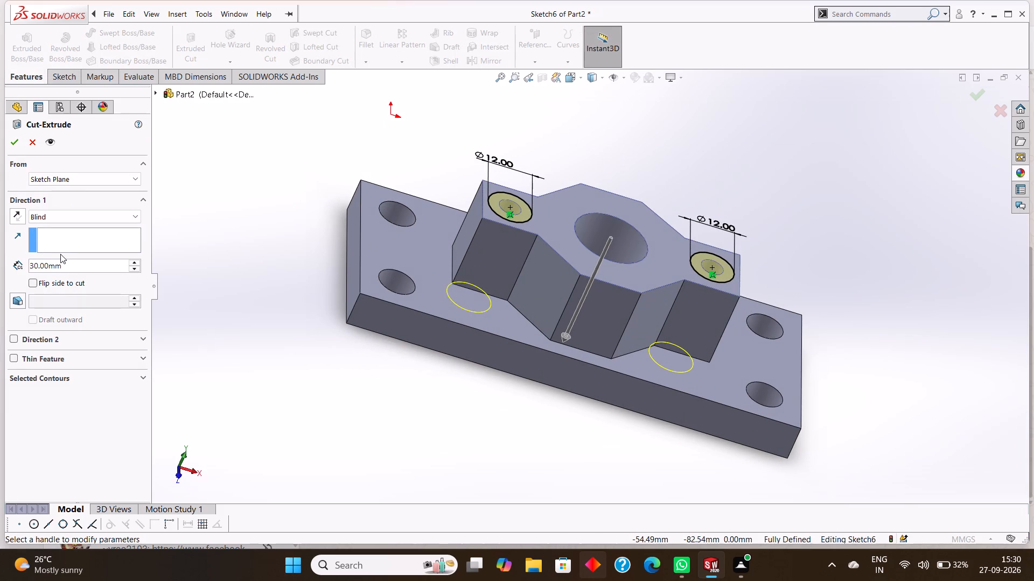
{"action": "left_click", "coordinate": [65, 264]}
{"action": "left_click_drag", "start_coordinate": [66, 265], "coordinate": [26, 267]}
{"action": "key", "text": "5"}
{"action": "key", "text": "Return"}
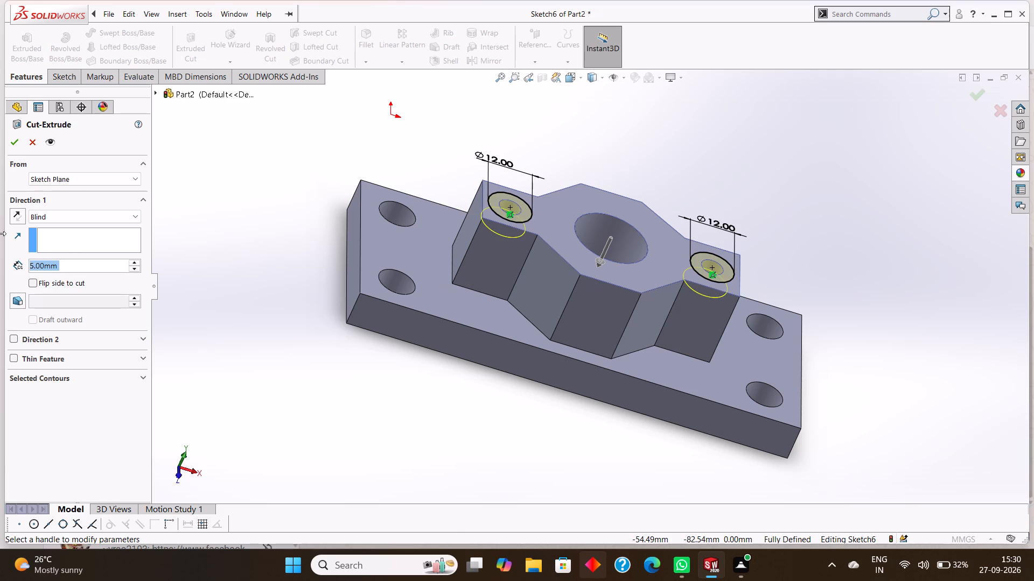
{"action": "left_click", "coordinate": [13, 145]}
{"action": "left_click", "coordinate": [277, 190]}
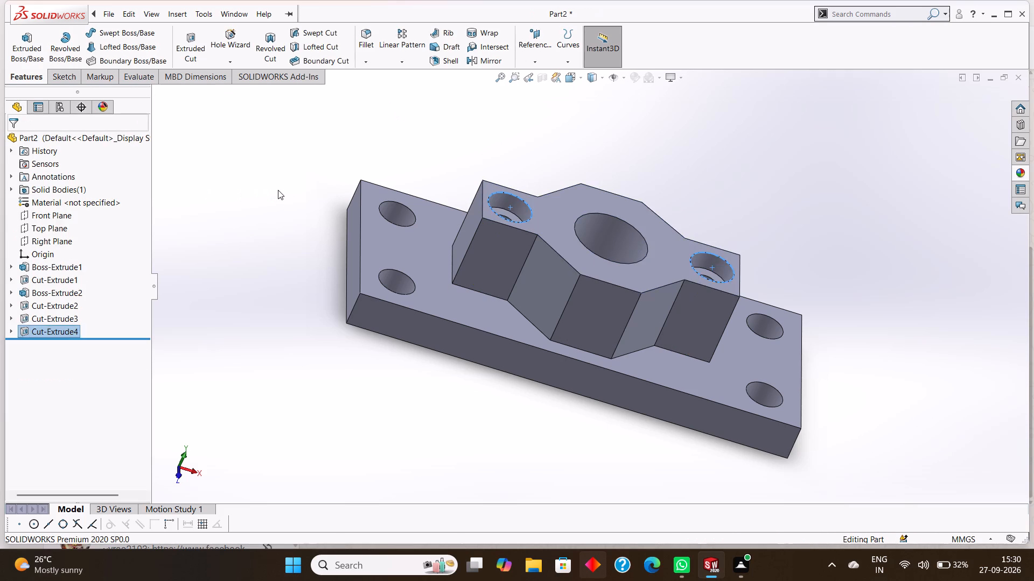
Colour the top face of the profiled boss orange, using the basic colours.
{"action": "middle_click_drag", "start_coordinate": [306, 182], "coordinate": [310, 242]}
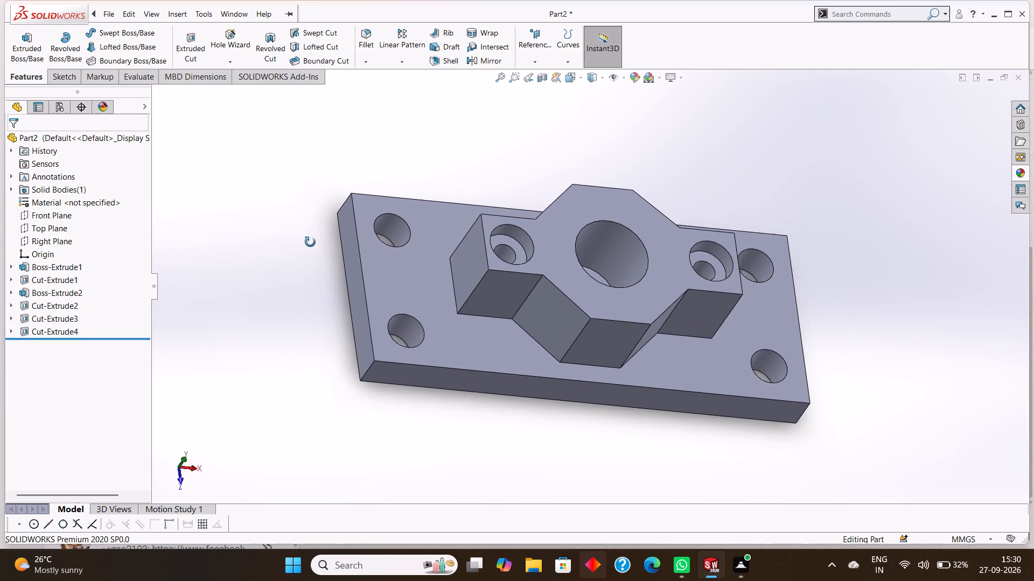
{"action": "middle_click_drag", "start_coordinate": [310, 242], "coordinate": [305, 245]}
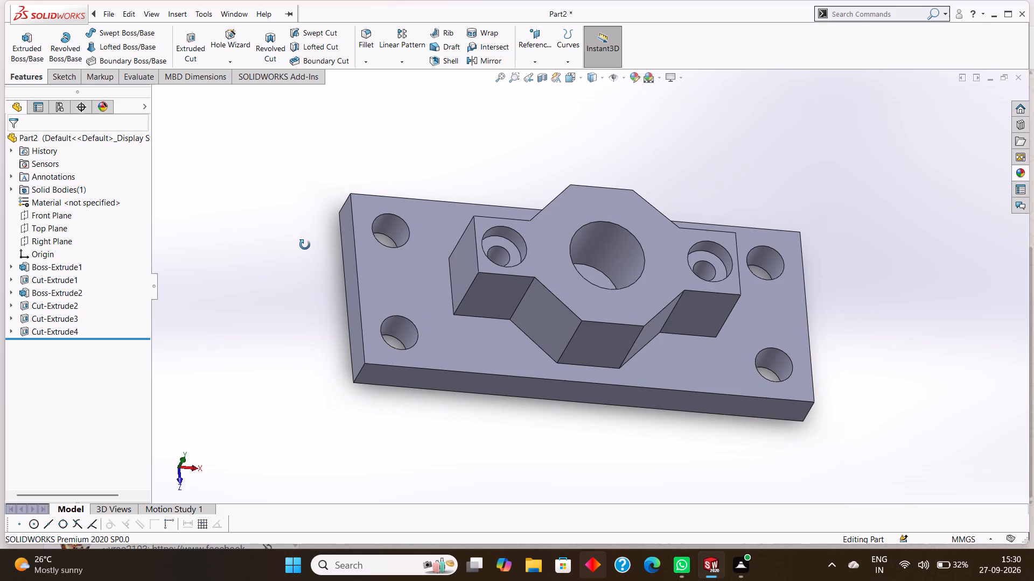
{"action": "middle_click_drag", "start_coordinate": [305, 245], "coordinate": [301, 253]}
{"action": "middle_click", "coordinate": [301, 253]}
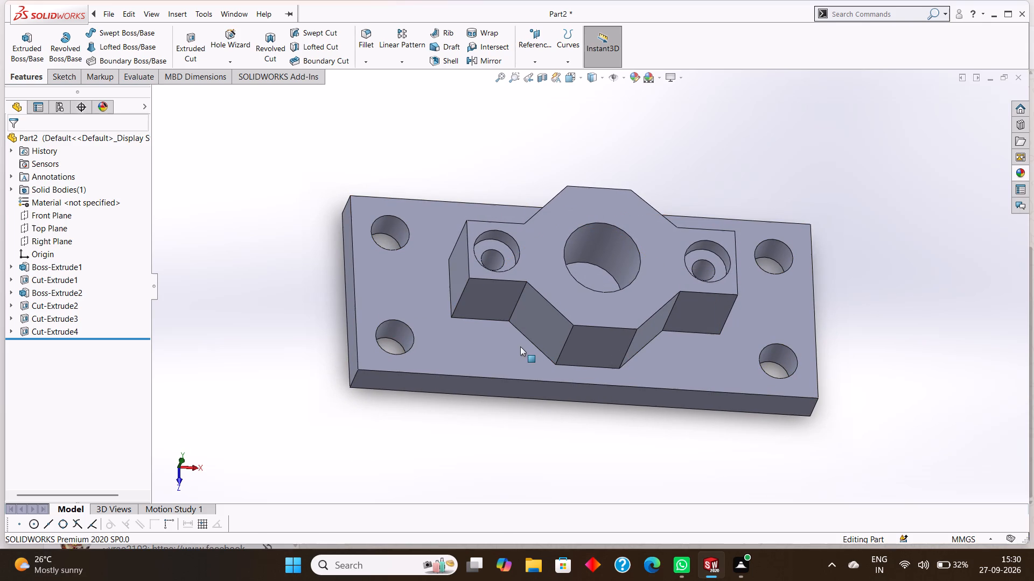
{"action": "middle_click_drag", "start_coordinate": [723, 144], "coordinate": [717, 191]}
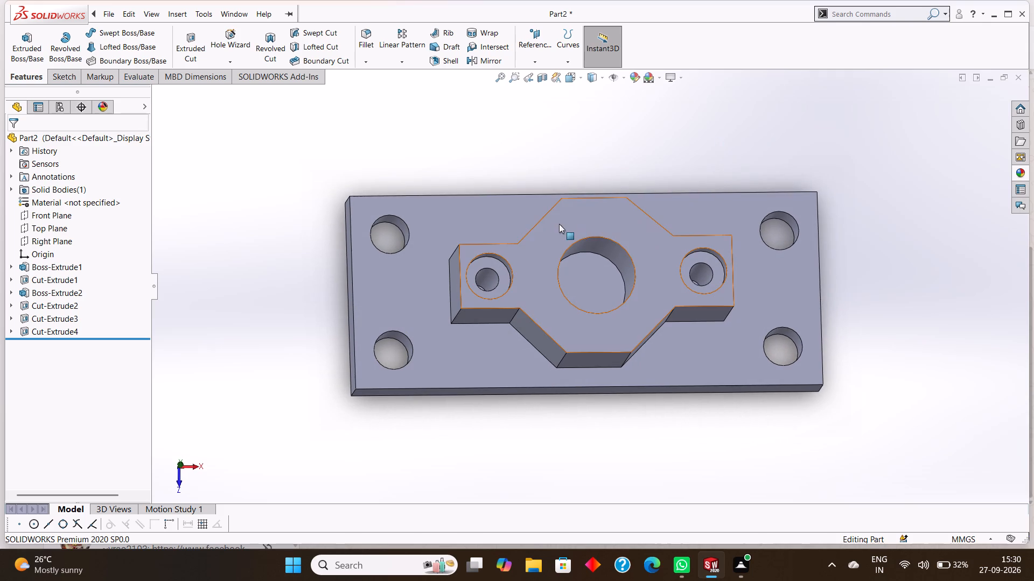
{"action": "left_click", "coordinate": [589, 217]}
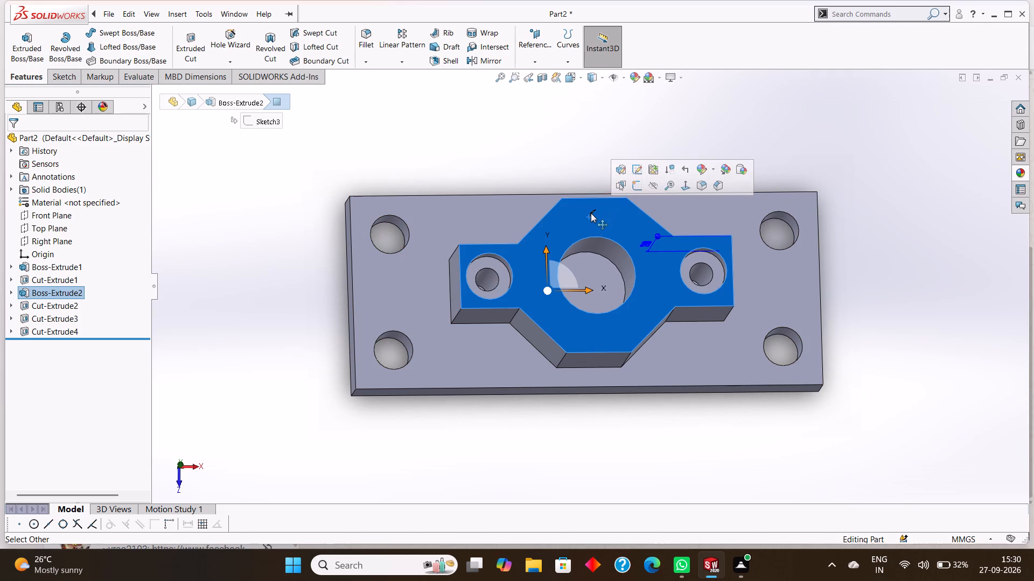
{"action": "right_click", "coordinate": [591, 213]}
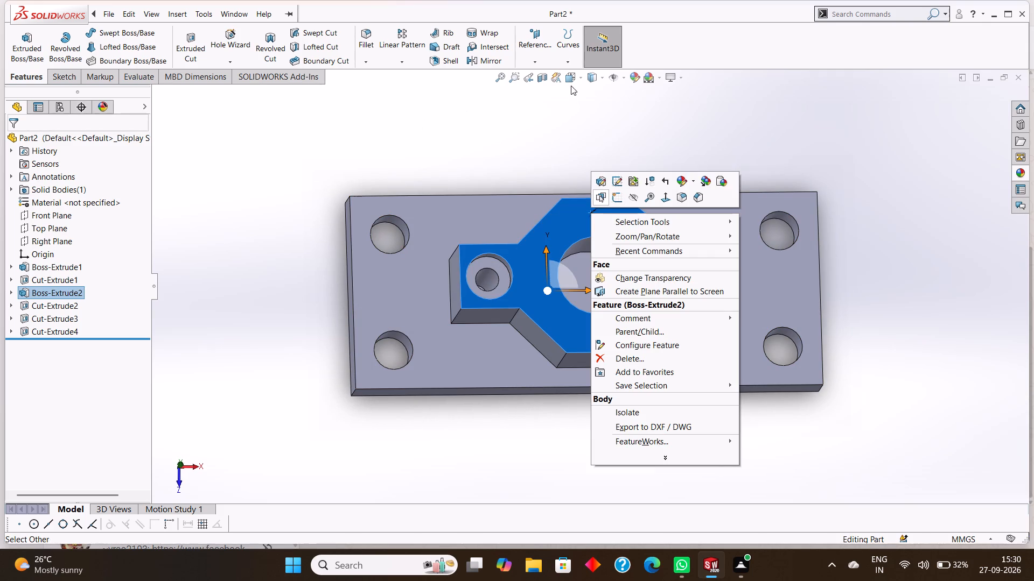
{"action": "left_click", "coordinate": [635, 77]}
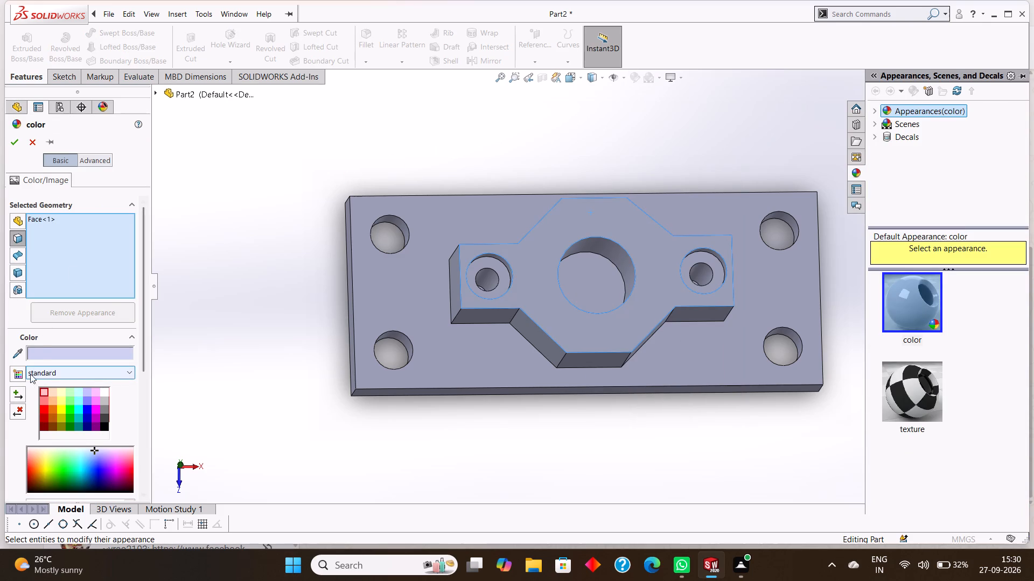
{"action": "left_click", "coordinate": [40, 350]}
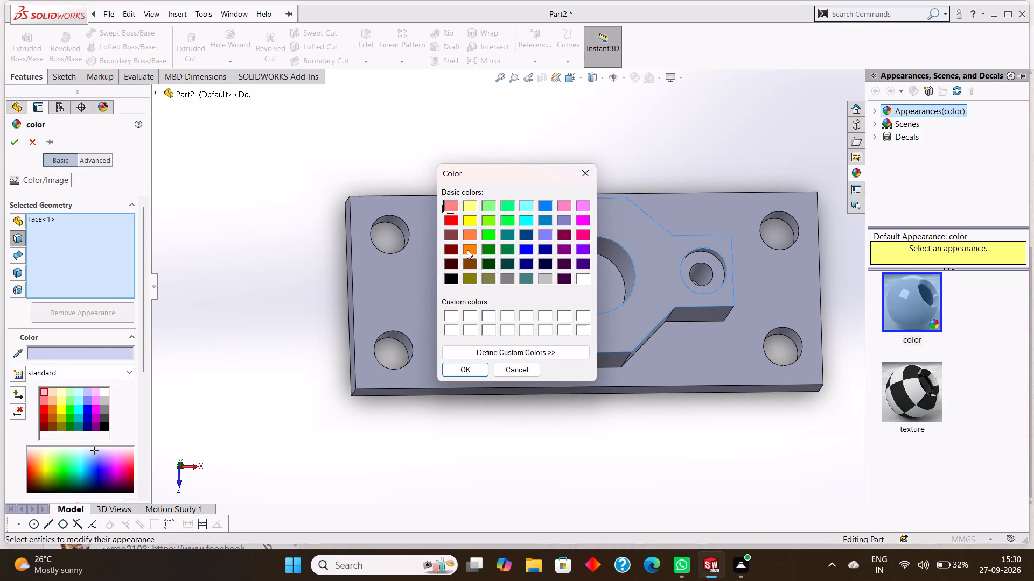
{"action": "left_click", "coordinate": [463, 245]}
{"action": "left_click", "coordinate": [465, 370]}
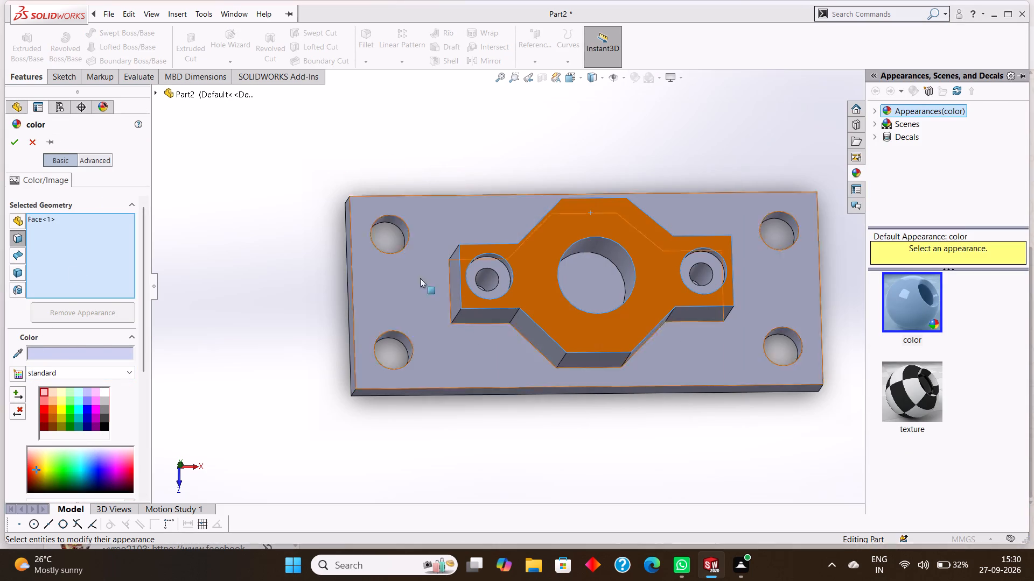
{"action": "left_click", "coordinate": [16, 137]}
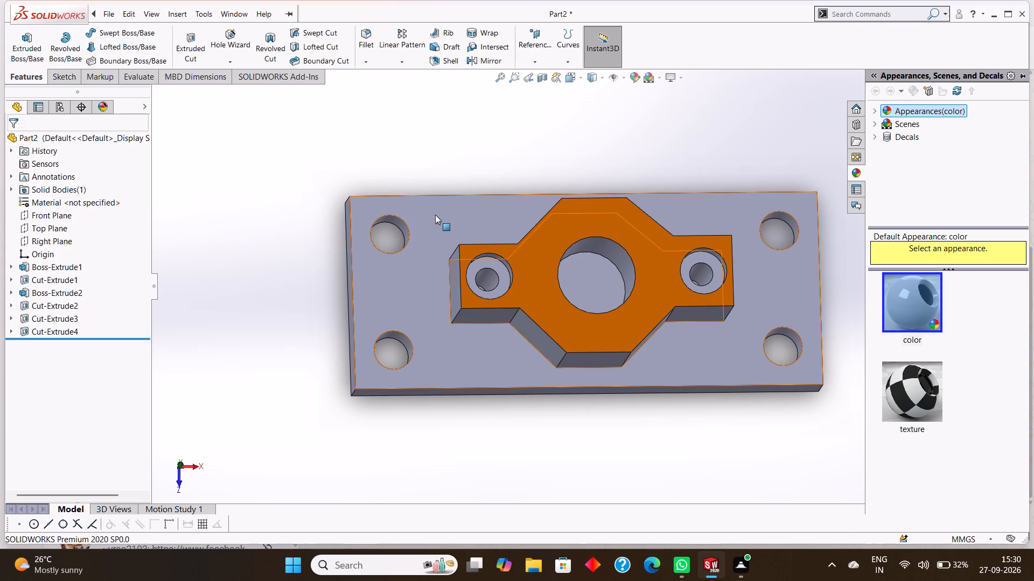
Colour the top face of the base plate light cyan, using the basic colours.
{"action": "right_click", "coordinate": [441, 215]}
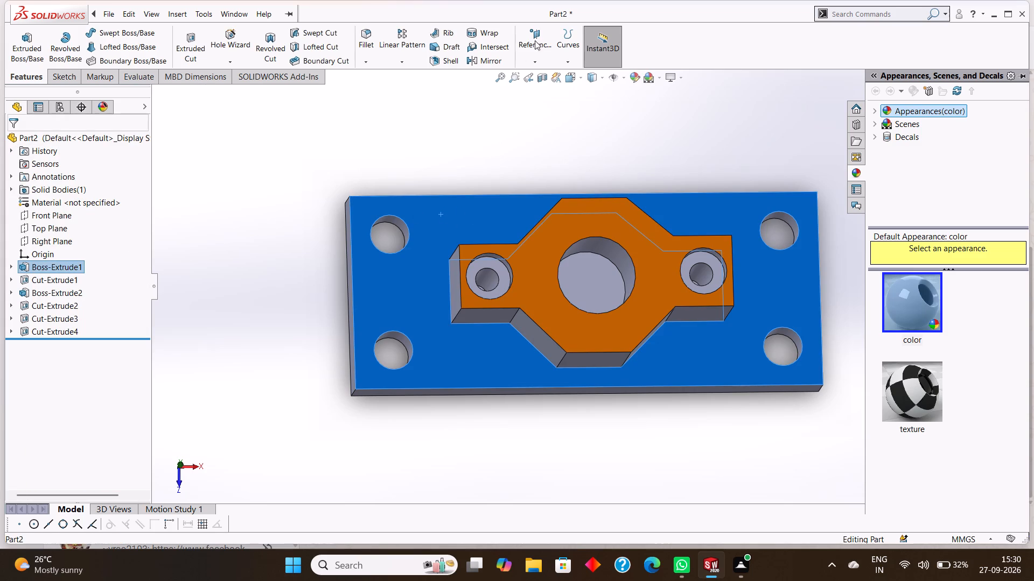
{"action": "left_click", "coordinate": [634, 80]}
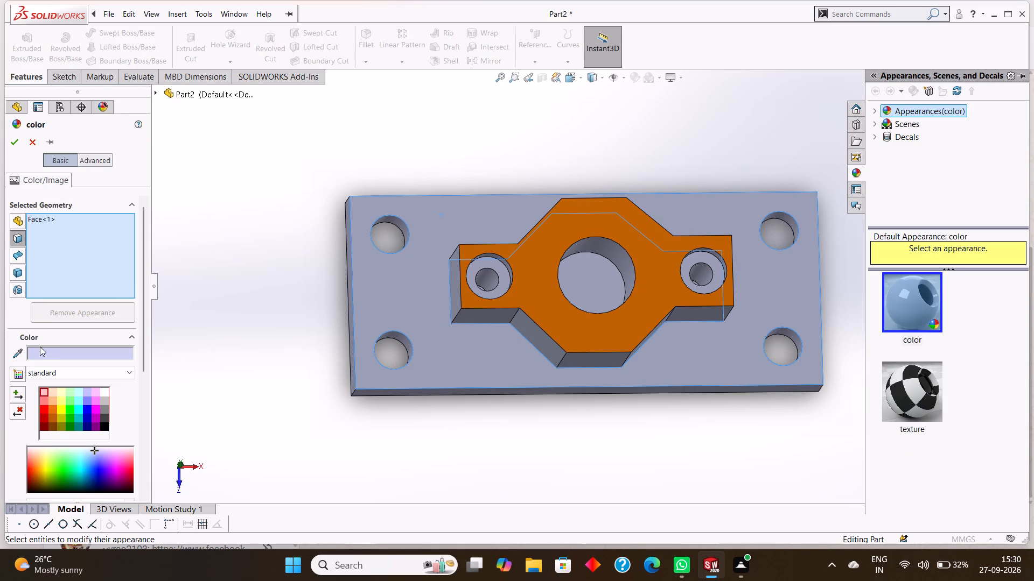
{"action": "left_click", "coordinate": [41, 345]}
{"action": "left_click", "coordinate": [46, 353]}
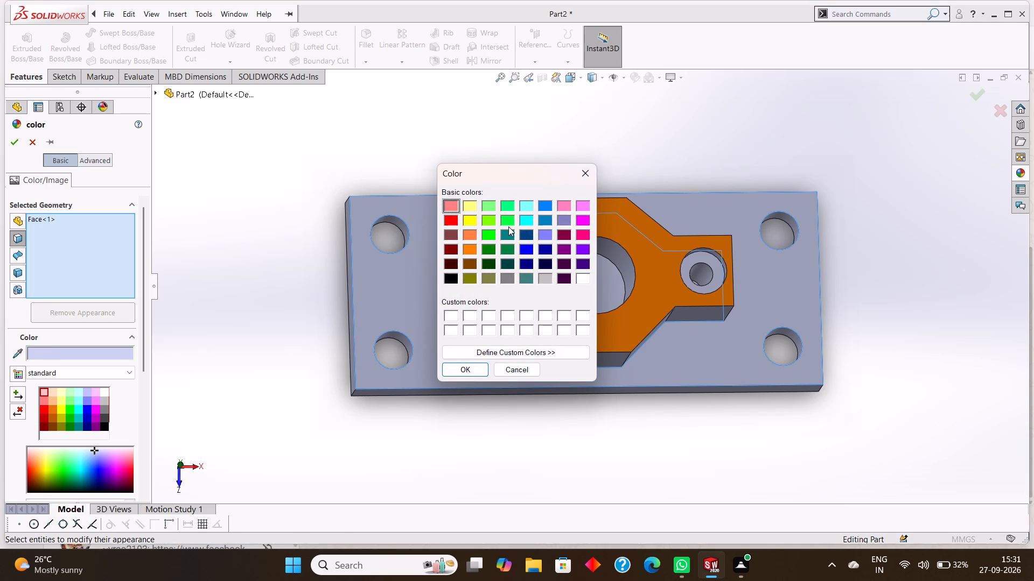
{"action": "left_click", "coordinate": [523, 204]}
{"action": "left_click", "coordinate": [462, 374]}
{"action": "left_click", "coordinate": [14, 146]}
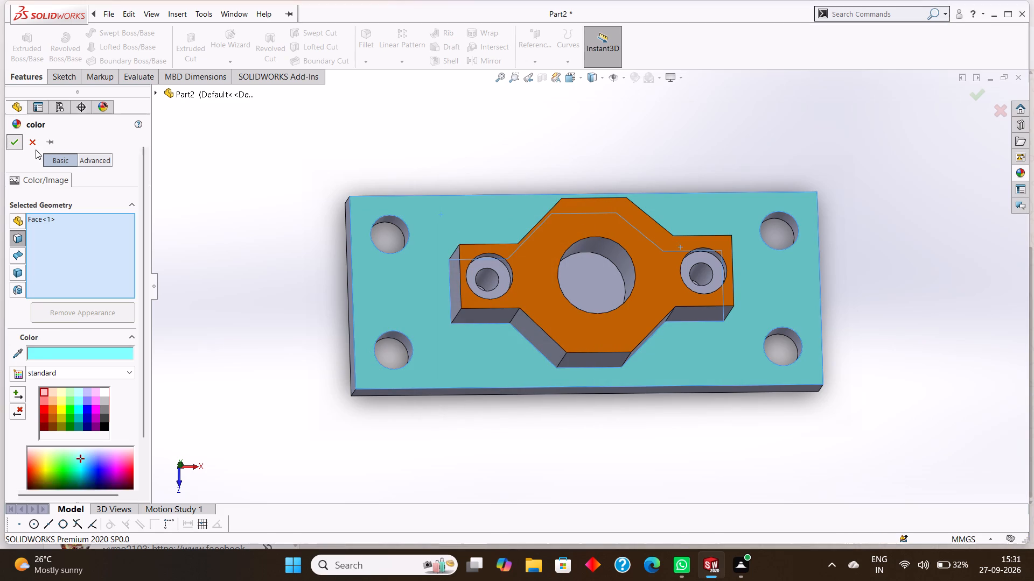
Colour the inner walls of the four corner holes, the central bore and both counterbores light yellow, using the basic colours.
{"action": "middle_click_drag", "start_coordinate": [585, 159], "coordinate": [585, 158]}
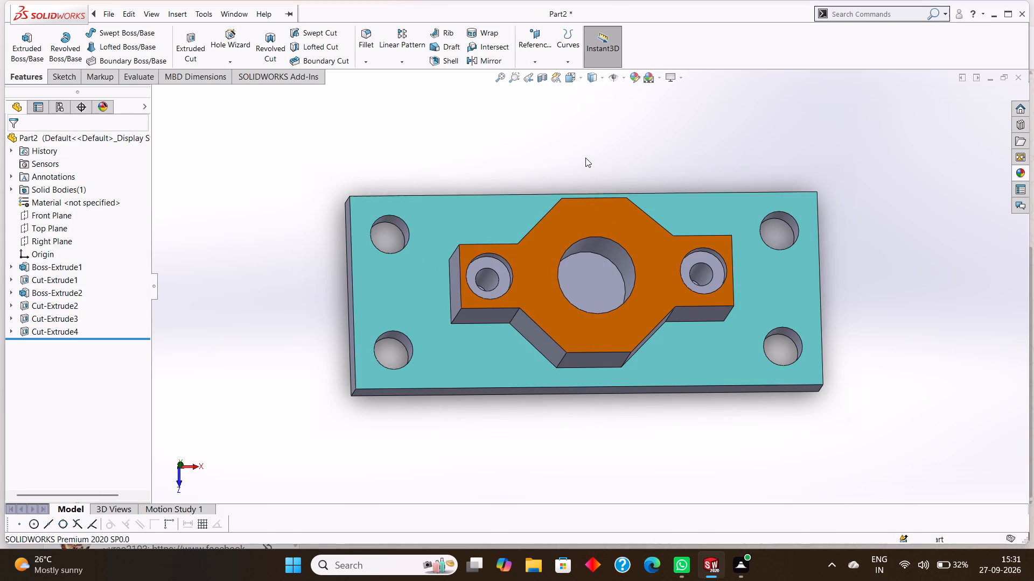
{"action": "middle_click_drag", "start_coordinate": [585, 158], "coordinate": [586, 110]}
{"action": "scroll", "coordinate": [472, 250], "scroll_direction": "down", "scroll_amount": 1}
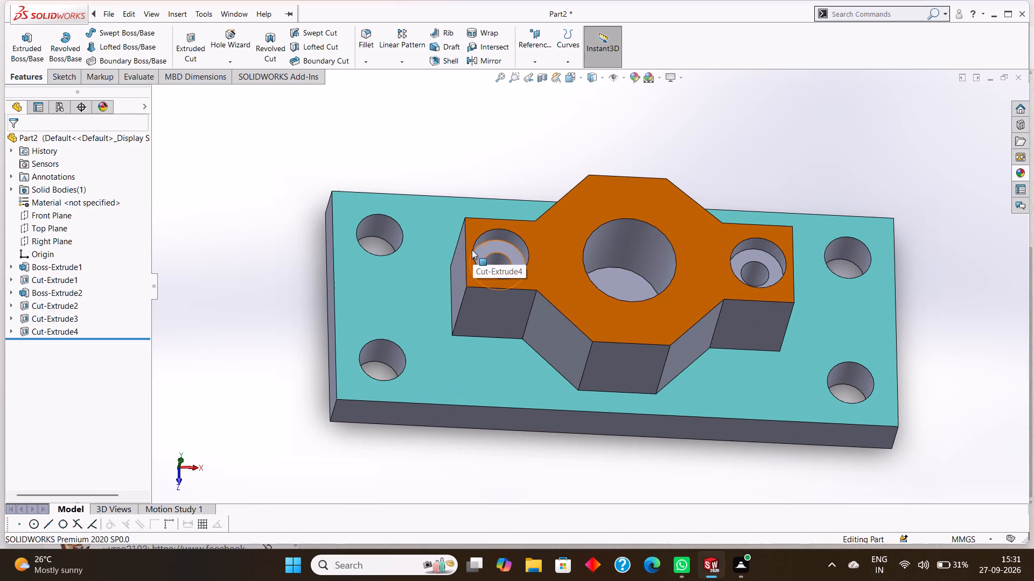
{"action": "left_click", "coordinate": [375, 223]}
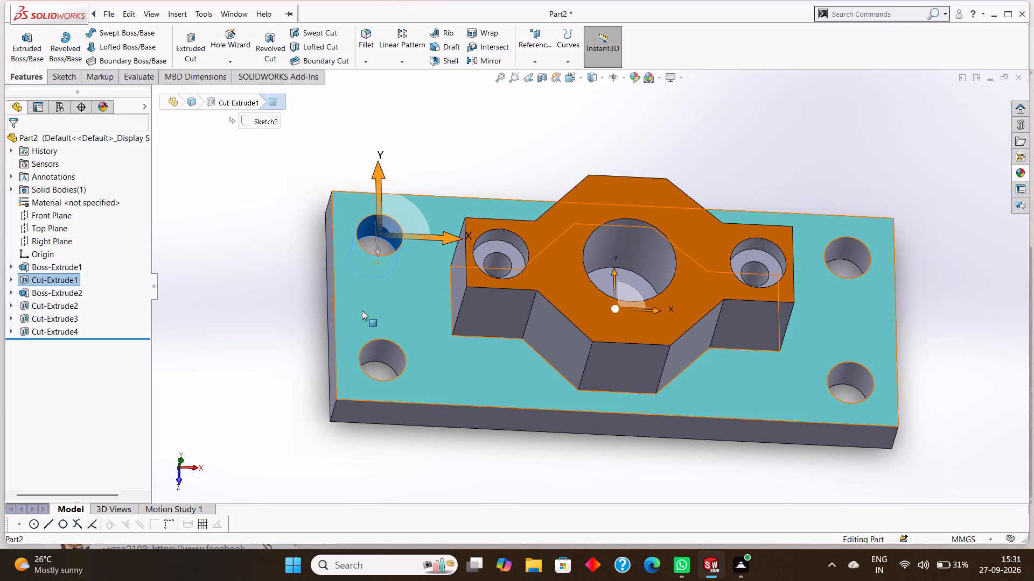
{"action": "left_click", "coordinate": [375, 344], "text": "ctrl"}
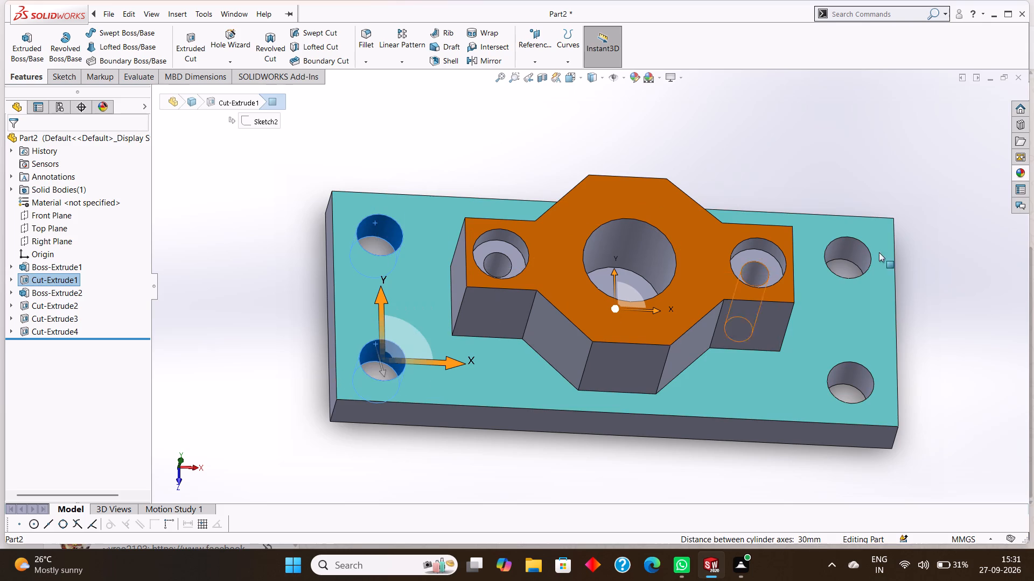
{"action": "scroll", "coordinate": [884, 243], "scroll_direction": "down", "scroll_amount": 2}
{"action": "left_click", "coordinate": [798, 256], "text": "ctrl"}
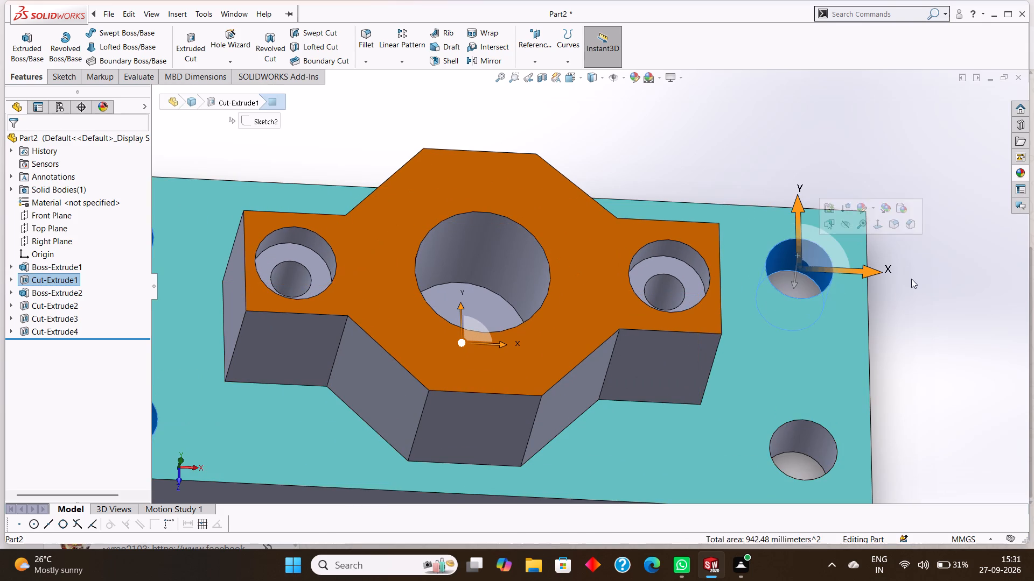
{"action": "scroll", "coordinate": [914, 279], "scroll_direction": "up", "scroll_amount": 3}
{"action": "scroll", "coordinate": [717, 384], "scroll_direction": "down", "scroll_amount": 3, "text": "ctrl"}
{"action": "left_click", "coordinate": [693, 345], "text": "ctrl"}
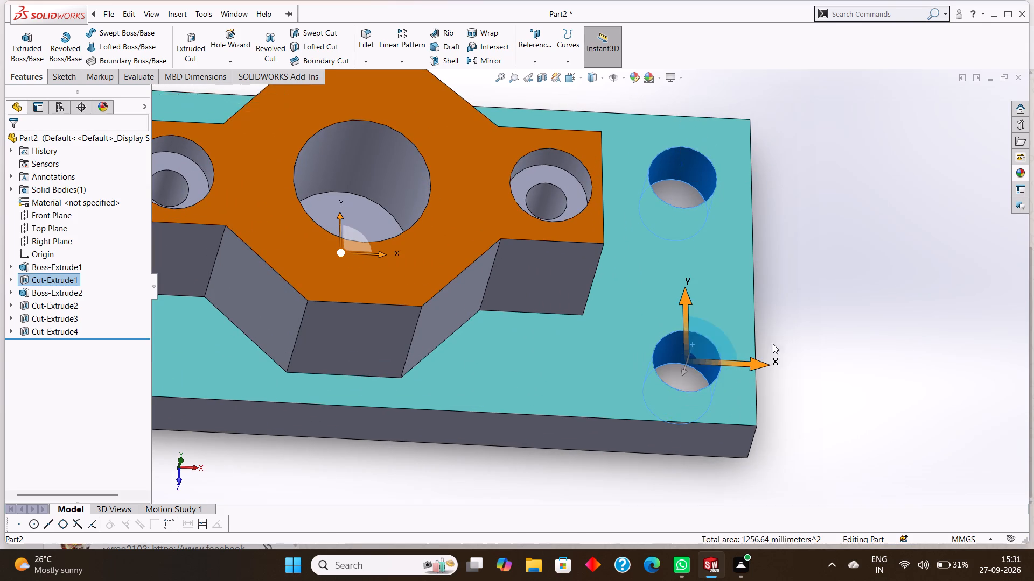
{"action": "scroll", "coordinate": [819, 335], "scroll_direction": "up", "scroll_amount": 3}
{"action": "scroll", "coordinate": [478, 214], "scroll_direction": "down", "scroll_amount": 3}
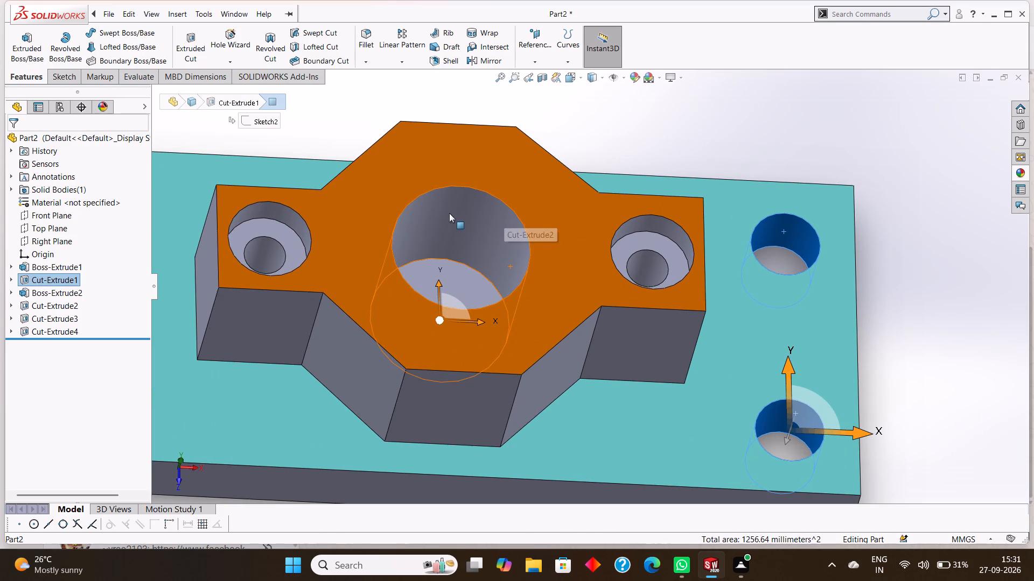
{"action": "left_click", "coordinate": [467, 219], "text": "ctrl"}
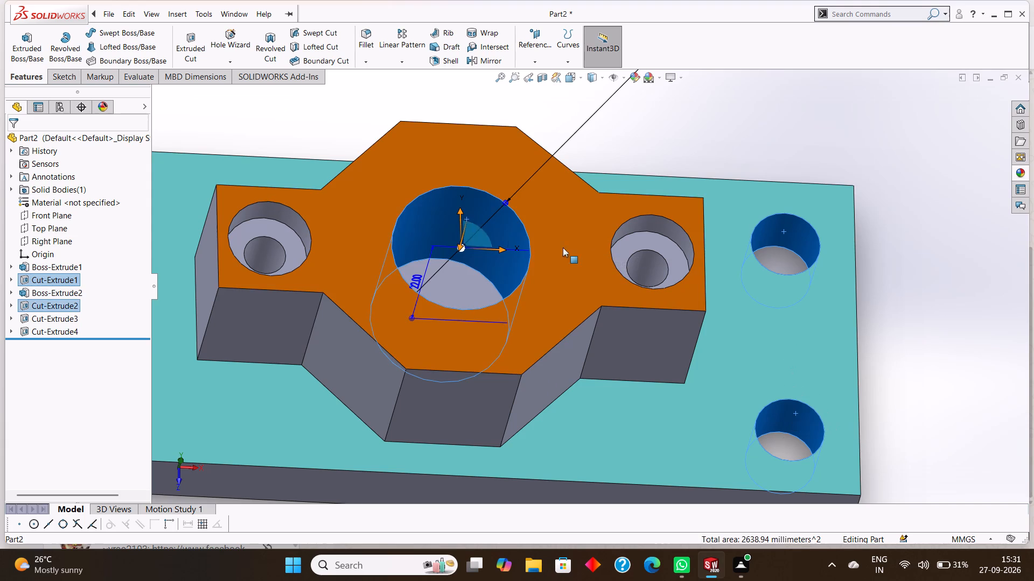
{"action": "scroll", "coordinate": [646, 221], "scroll_direction": "down", "scroll_amount": 6, "text": "ctrl"}
{"action": "left_click", "coordinate": [634, 253], "text": "ctrl"}
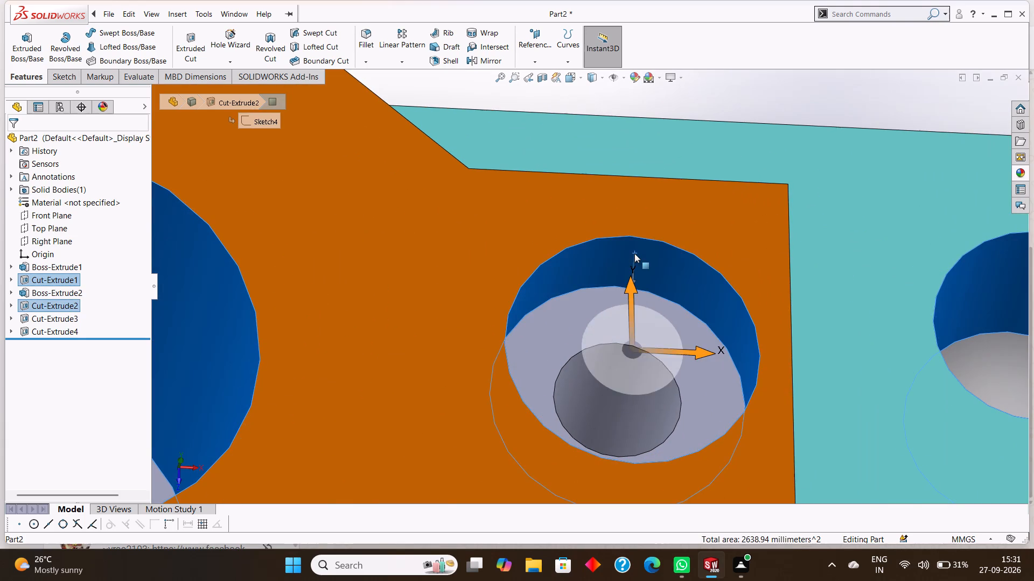
{"action": "scroll", "coordinate": [634, 254], "scroll_direction": "up", "scroll_amount": 10}
{"action": "scroll", "coordinate": [170, 269], "scroll_direction": "up", "scroll_amount": 3}
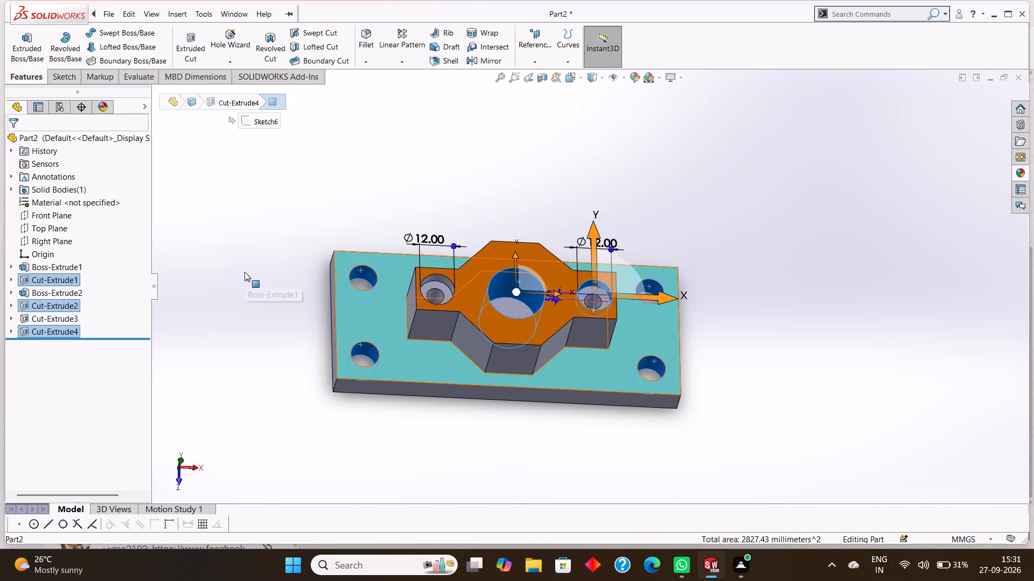
{"action": "scroll", "coordinate": [244, 272], "scroll_direction": "down", "scroll_amount": 4}
{"action": "scroll", "coordinate": [534, 293], "scroll_direction": "up", "scroll_amount": 3}
{"action": "scroll", "coordinate": [699, 294], "scroll_direction": "down", "scroll_amount": 4}
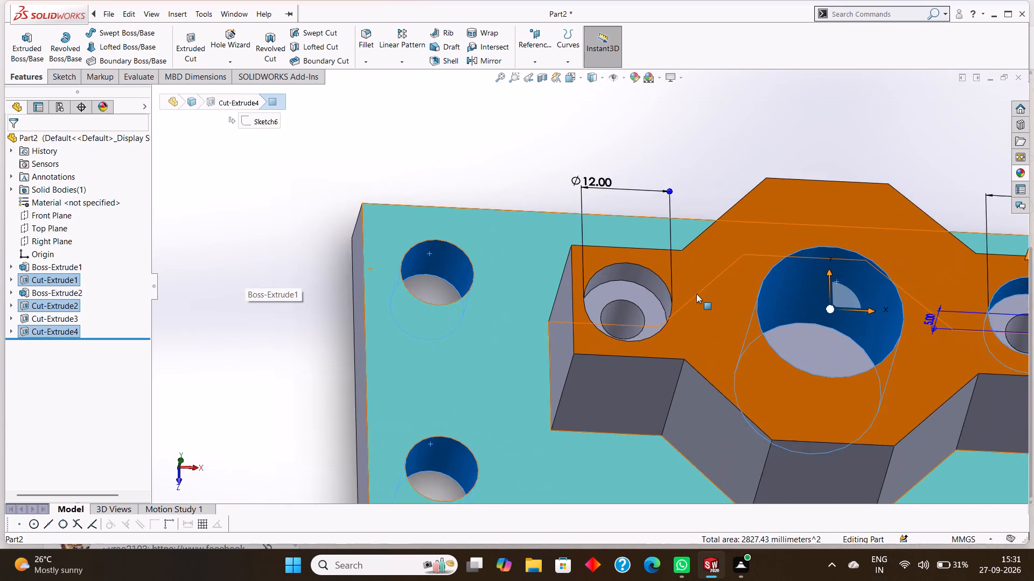
{"action": "scroll", "coordinate": [696, 294], "scroll_direction": "down", "scroll_amount": 3}
{"action": "left_click", "coordinate": [577, 250], "text": "ctrl"}
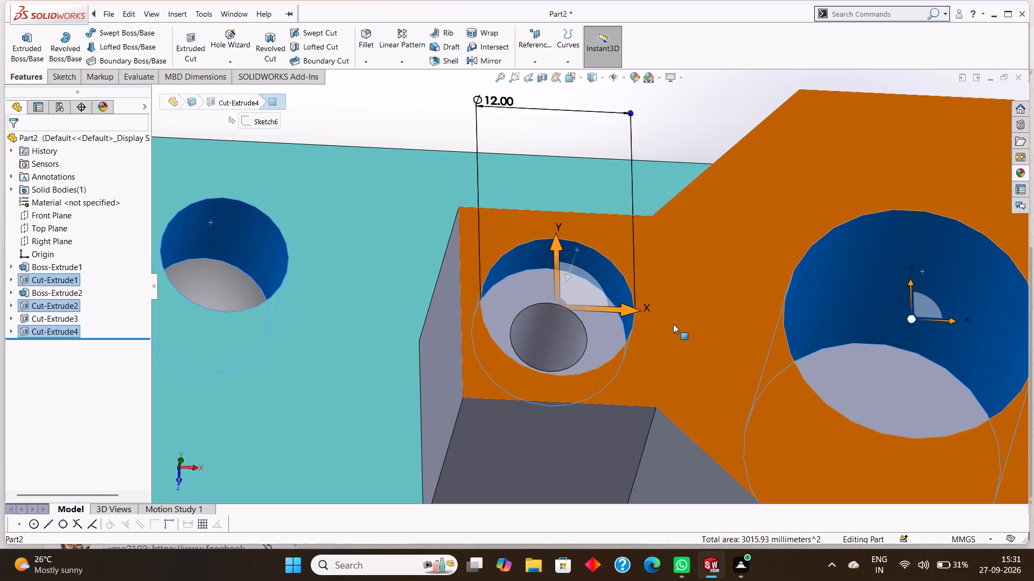
{"action": "scroll", "coordinate": [668, 325], "scroll_direction": "up", "scroll_amount": 5}
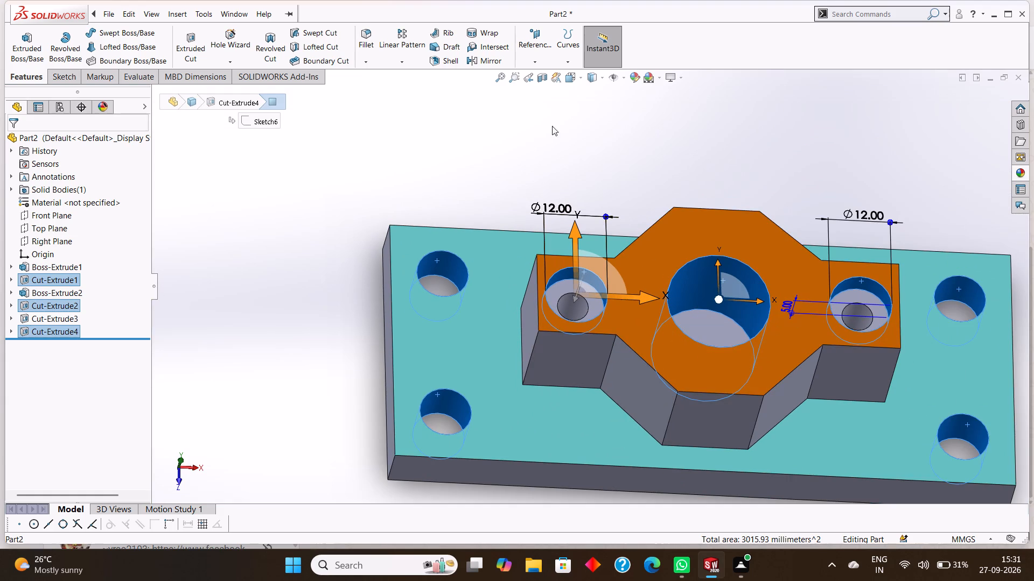
{"action": "left_click", "coordinate": [631, 74]}
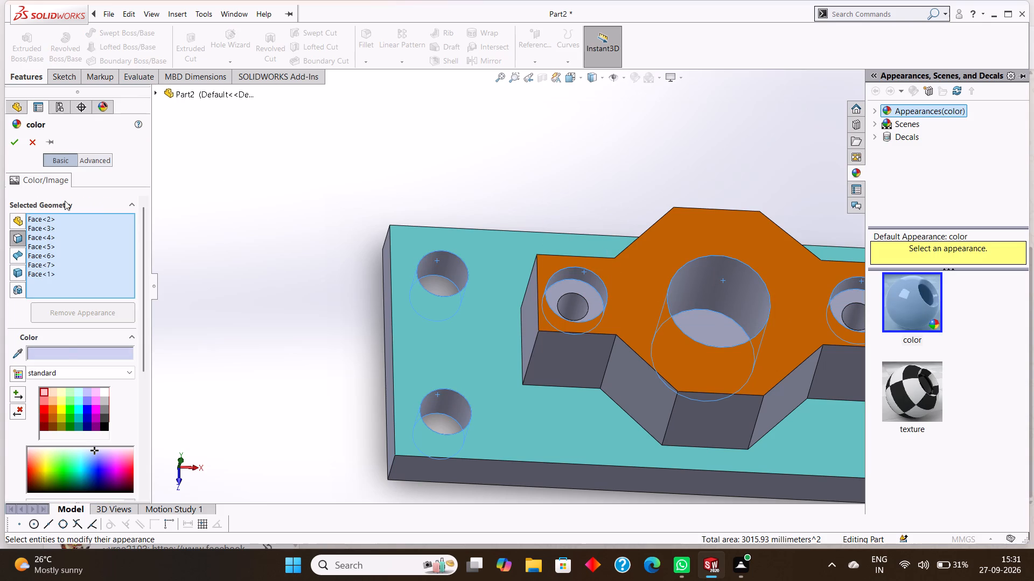
{"action": "left_click", "coordinate": [63, 352]}
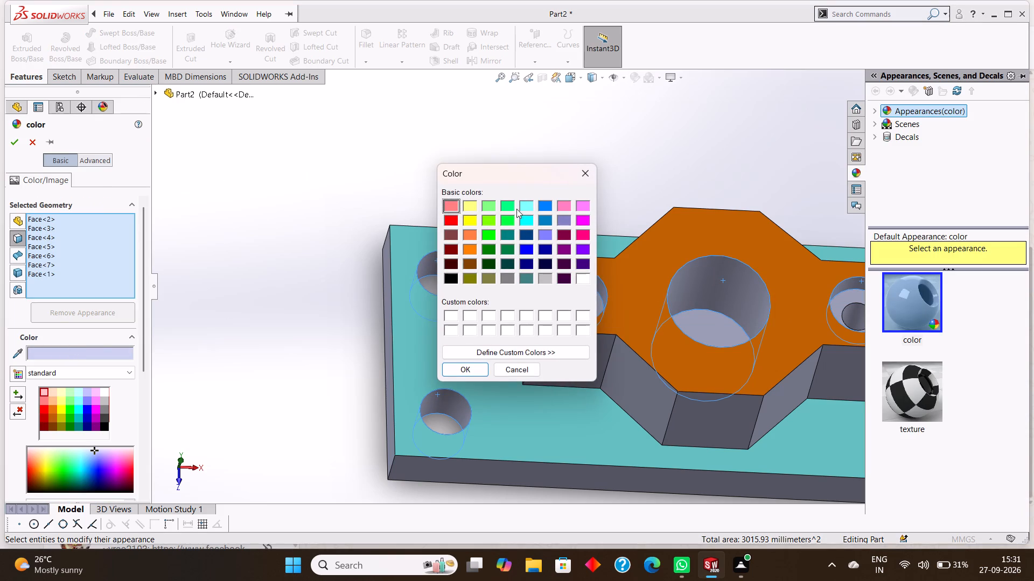
{"action": "left_click", "coordinate": [464, 204]}
{"action": "left_click", "coordinate": [478, 367]}
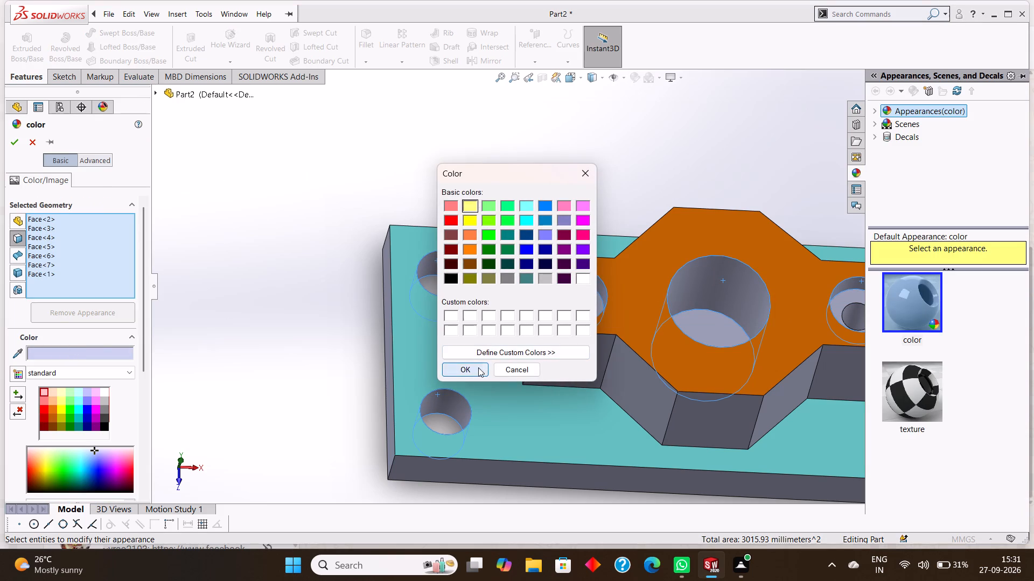
{"action": "left_click", "coordinate": [15, 148]}
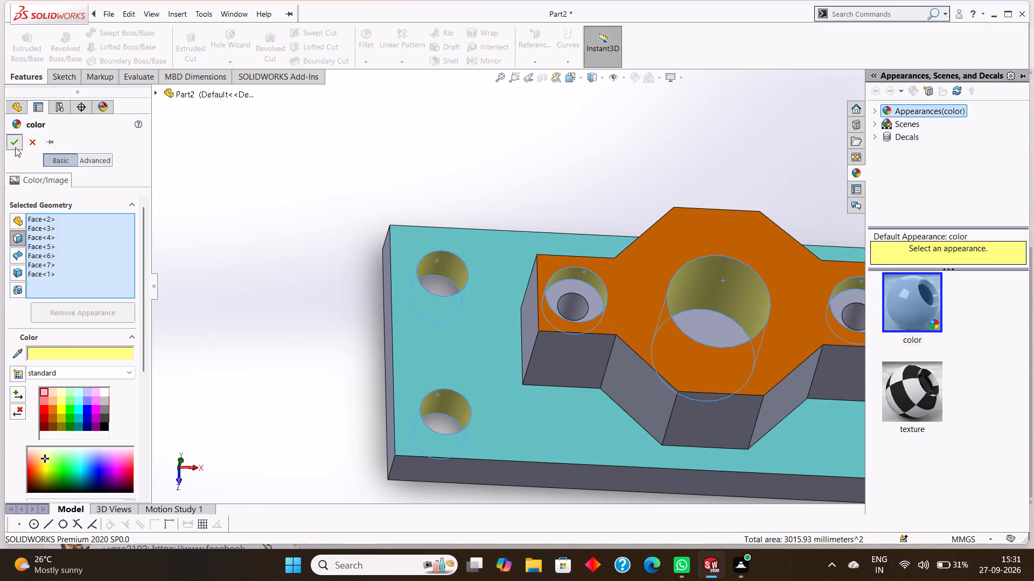
{"action": "left_click", "coordinate": [472, 172]}
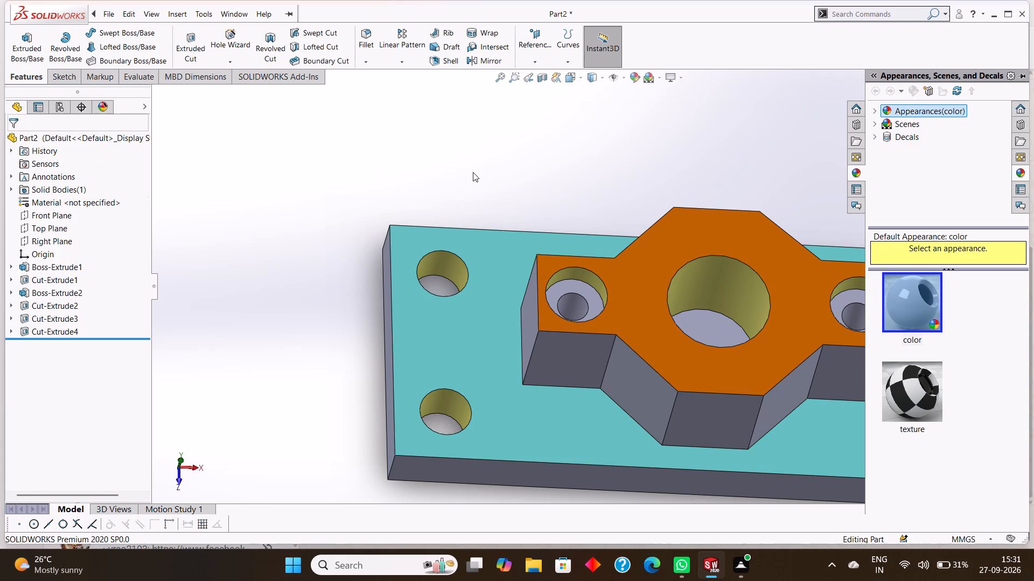
Colour the annular floor faces of the two counterbores on the boss's arms magenta, using the basic colours.
{"action": "scroll", "coordinate": [589, 296], "scroll_direction": "down", "scroll_amount": 2}
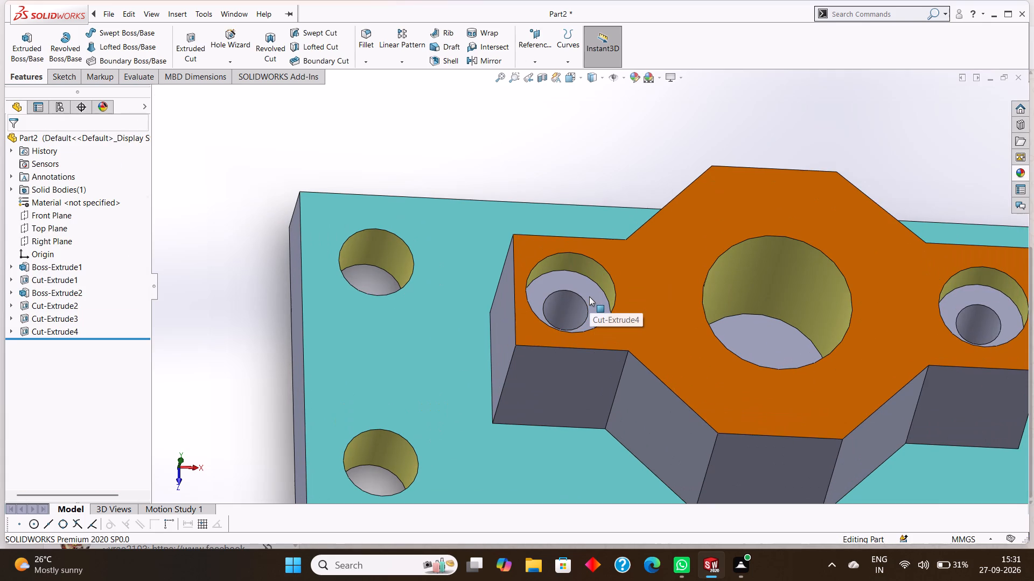
{"action": "left_click", "coordinate": [577, 284]}
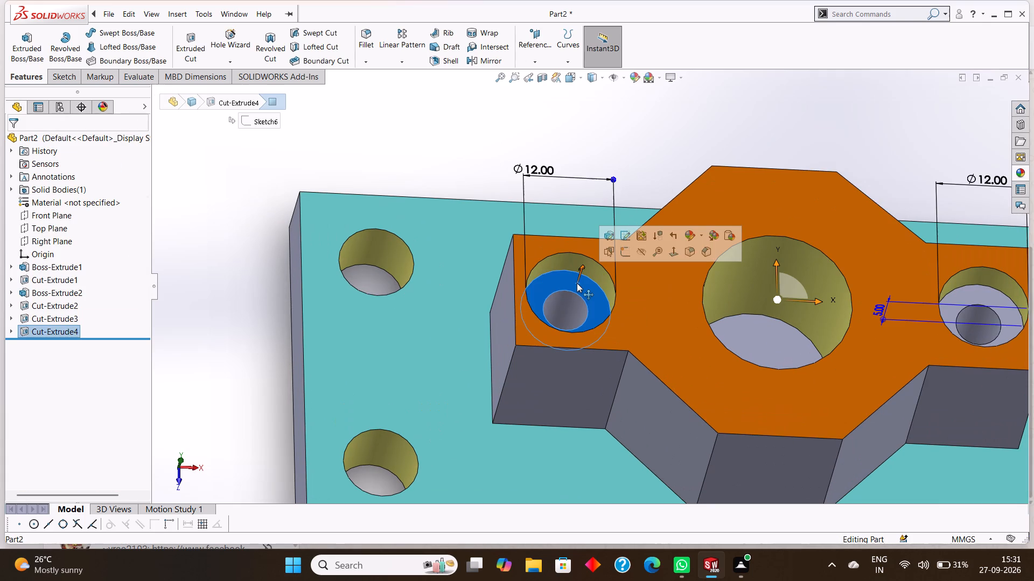
{"action": "scroll", "coordinate": [577, 283], "scroll_direction": "up", "scroll_amount": 2}
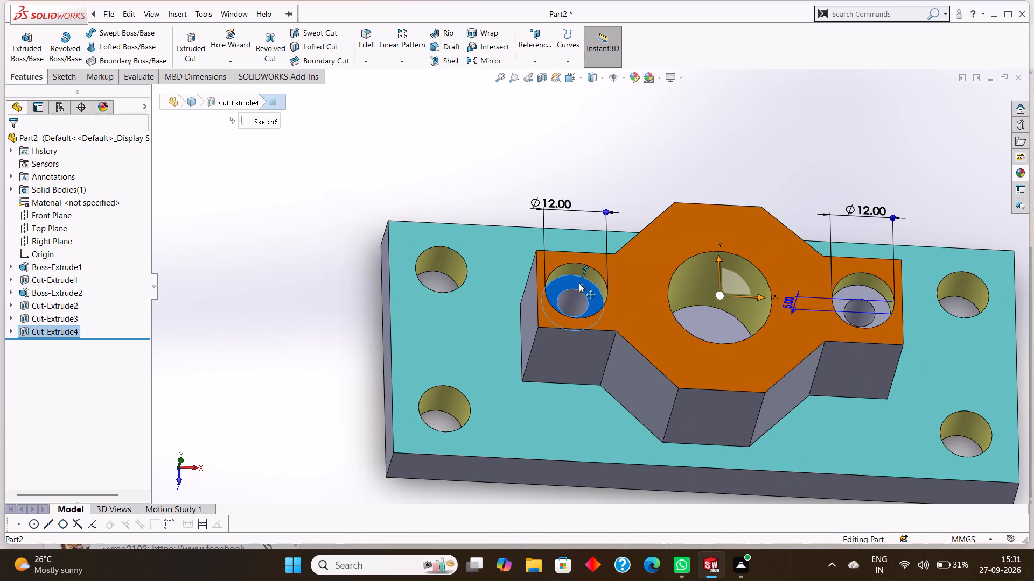
{"action": "scroll", "coordinate": [878, 301], "scroll_direction": "down", "scroll_amount": 3}
{"action": "left_click", "coordinate": [804, 285]}
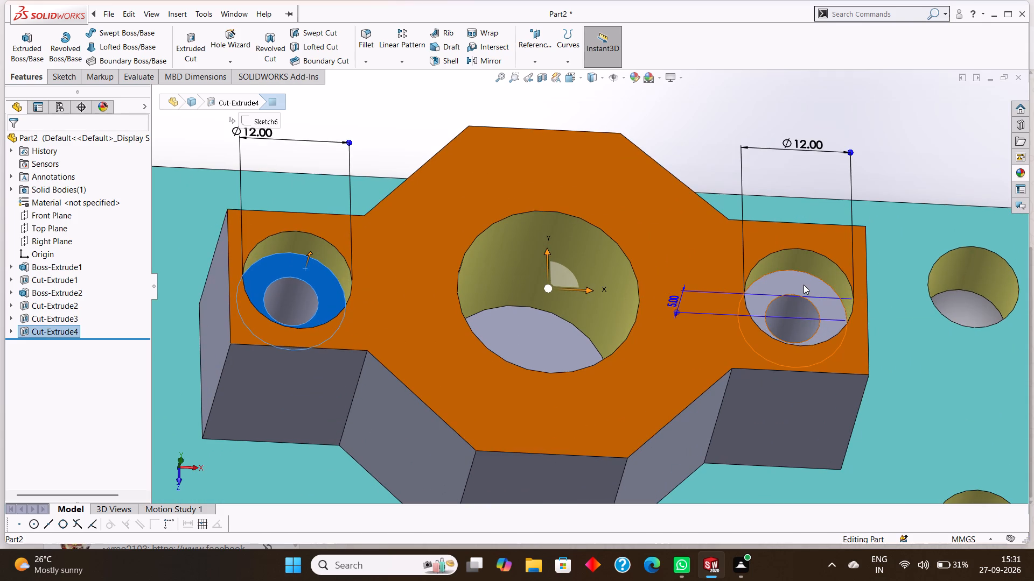
{"action": "scroll", "coordinate": [804, 285], "scroll_direction": "up", "scroll_amount": 3}
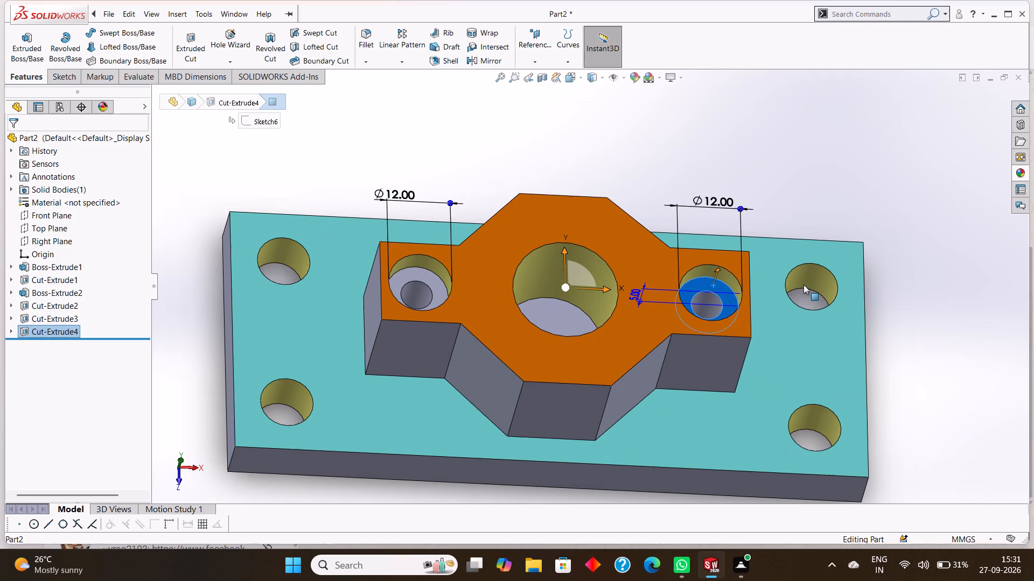
{"action": "scroll", "coordinate": [464, 294], "scroll_direction": "down", "scroll_amount": 1}
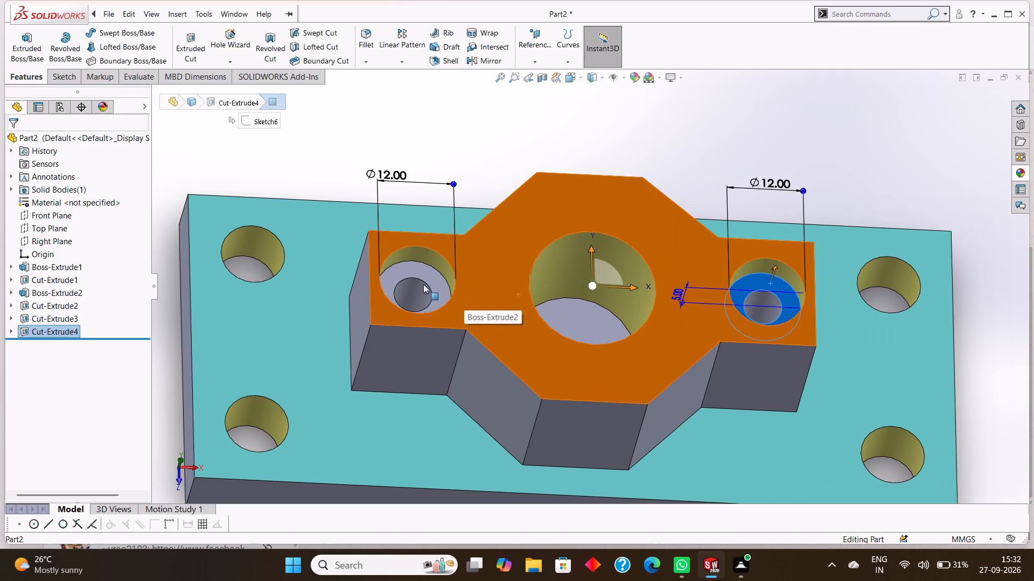
{"action": "left_click", "coordinate": [410, 268], "text": "ctrl"}
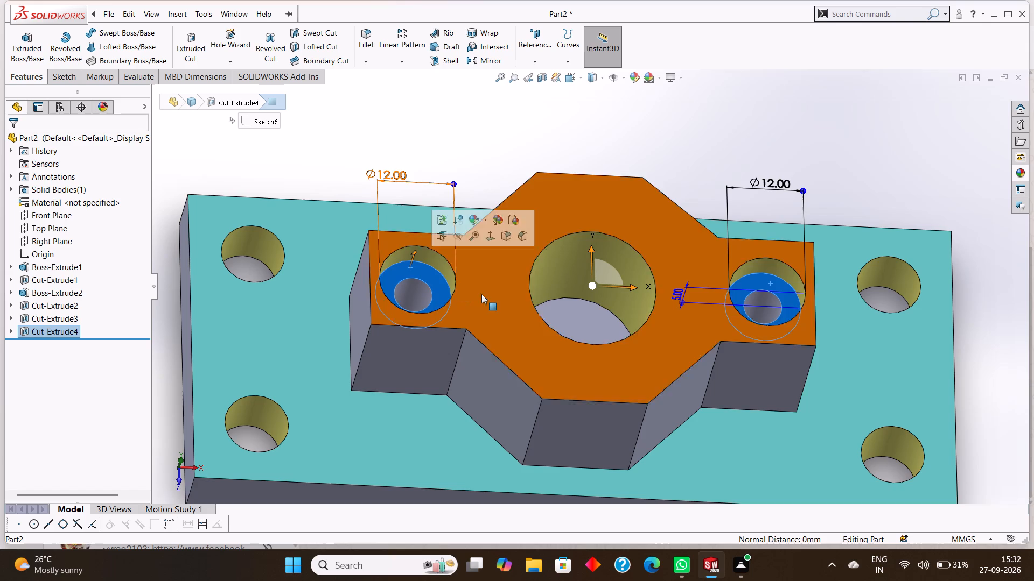
{"action": "scroll", "coordinate": [543, 312], "scroll_direction": "up", "scroll_amount": 2}
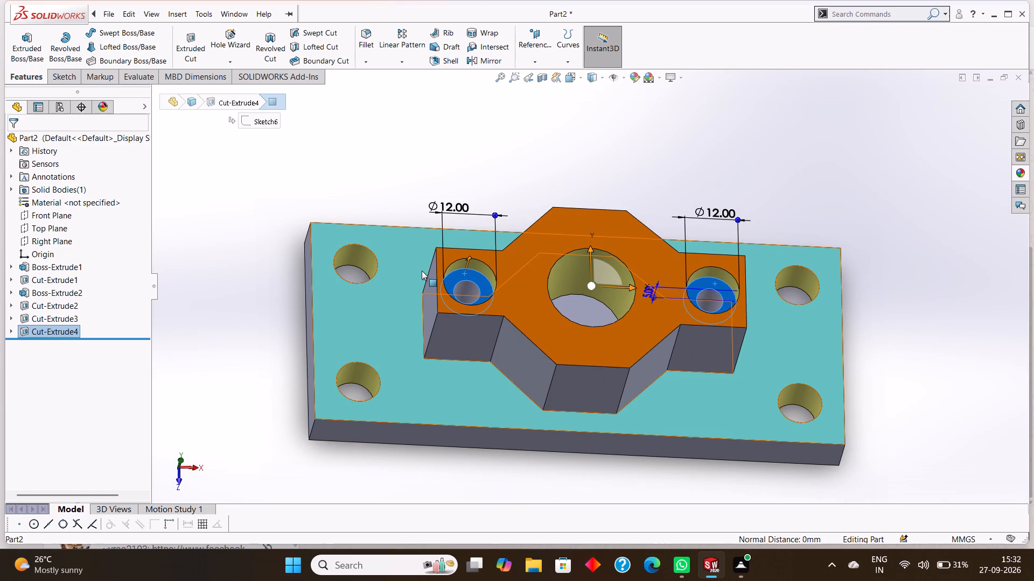
{"action": "left_click", "coordinate": [639, 76]}
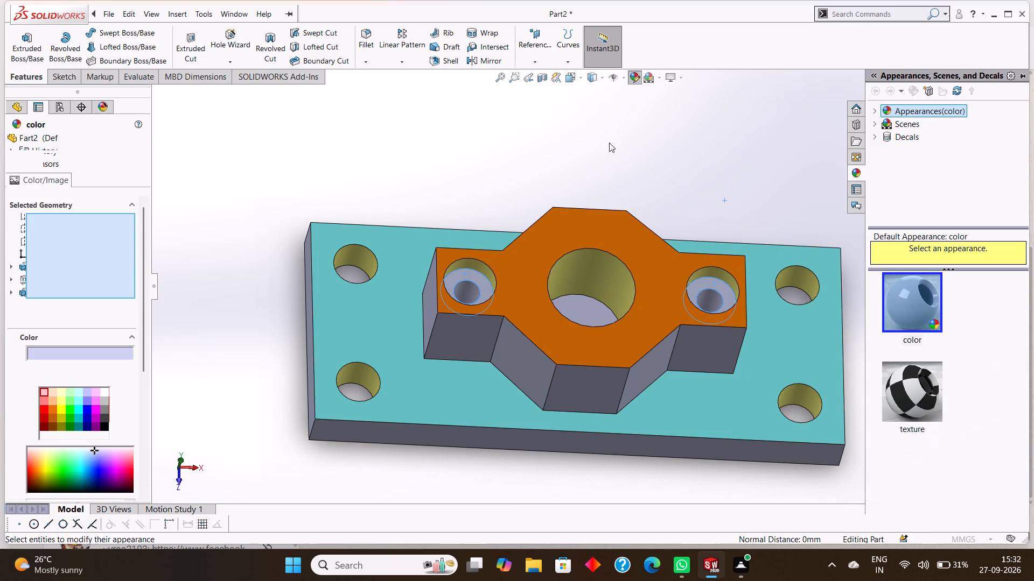
{"action": "left_click", "coordinate": [42, 346]}
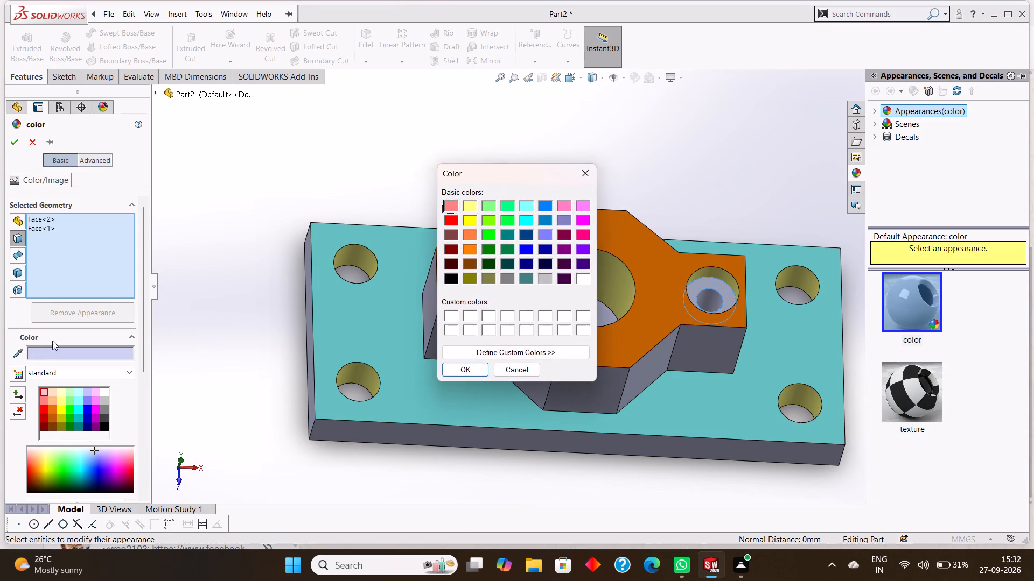
{"action": "left_click", "coordinate": [580, 222]}
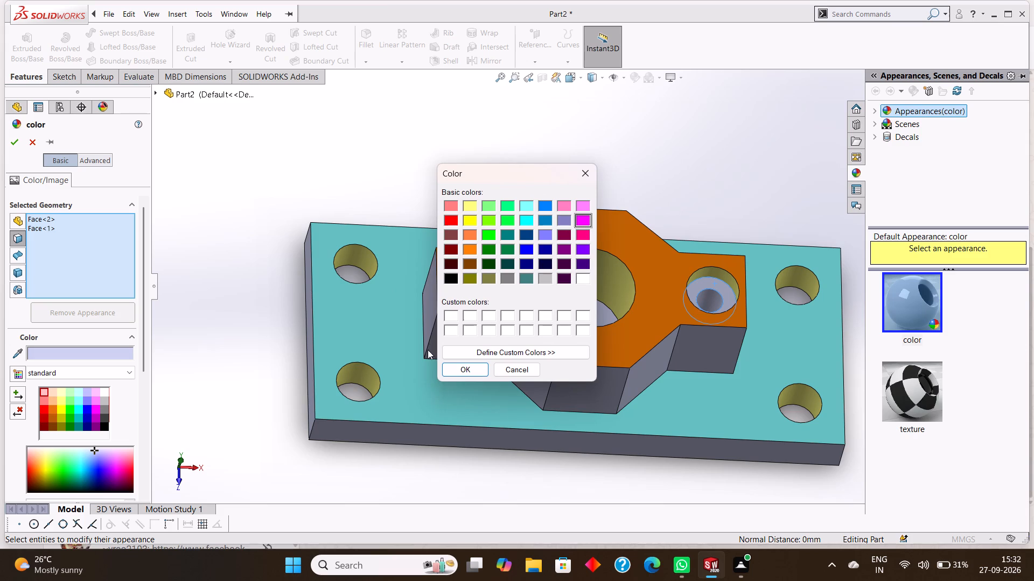
{"action": "left_click", "coordinate": [455, 372]}
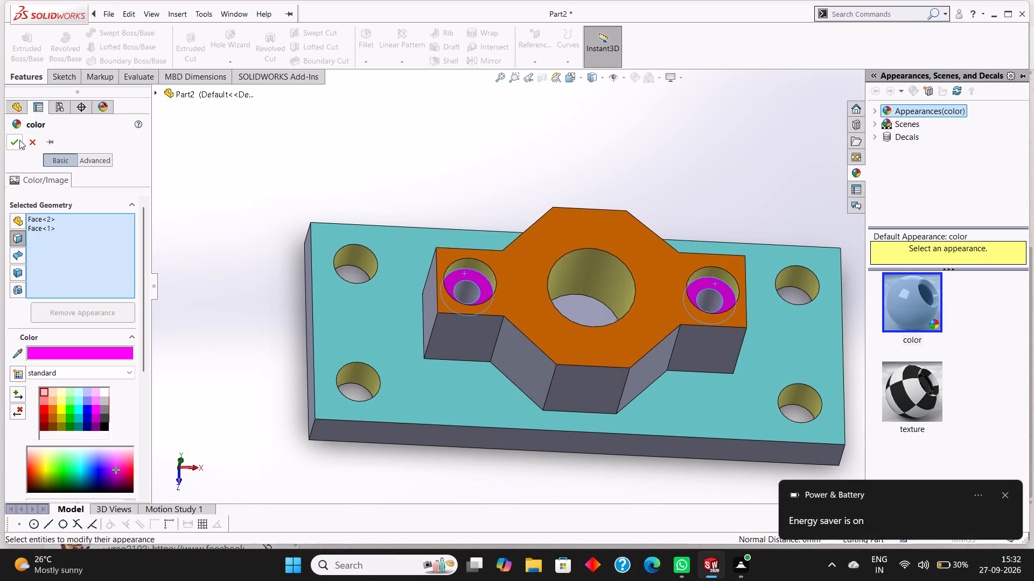
{"action": "left_click", "coordinate": [19, 142]}
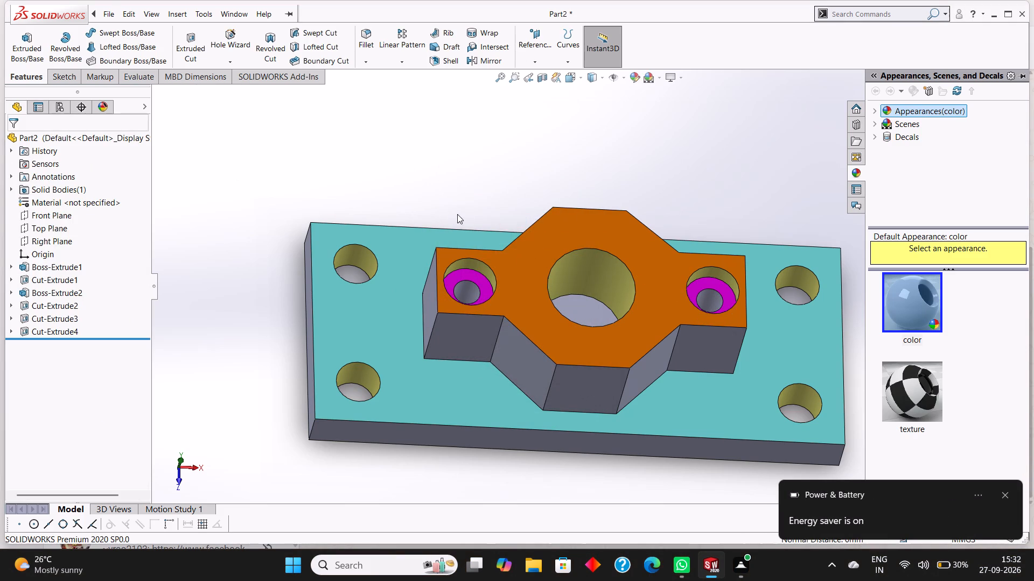
Colour the two long side faces of the base plate blue, using the basic colours.
{"action": "middle_click_drag", "start_coordinate": [542, 182], "coordinate": [540, 89]}
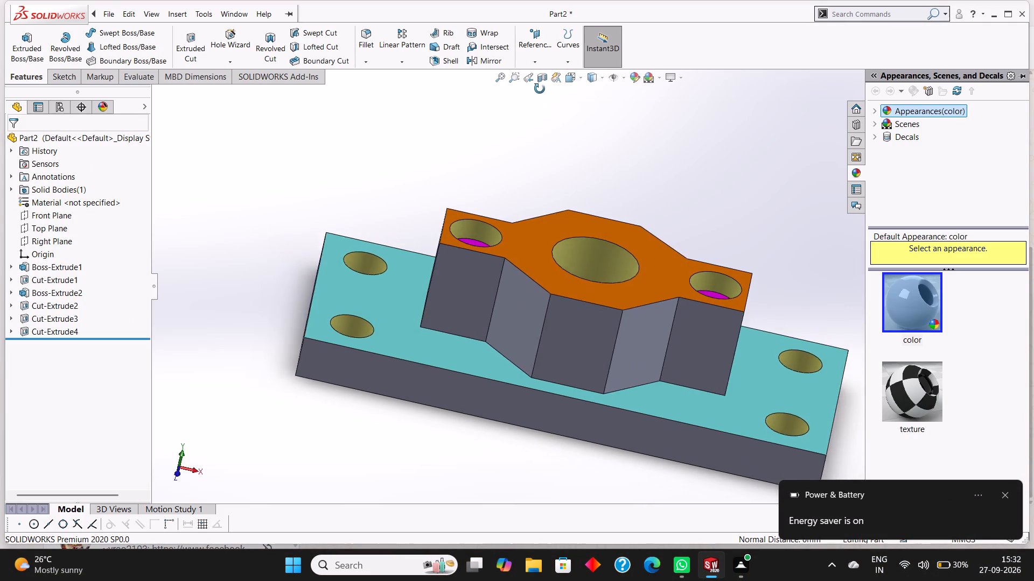
{"action": "middle_click_drag", "start_coordinate": [540, 89], "coordinate": [530, 81]}
{"action": "scroll", "coordinate": [533, 83], "scroll_direction": "up", "scroll_amount": 1}
{"action": "left_click", "coordinate": [535, 379]}
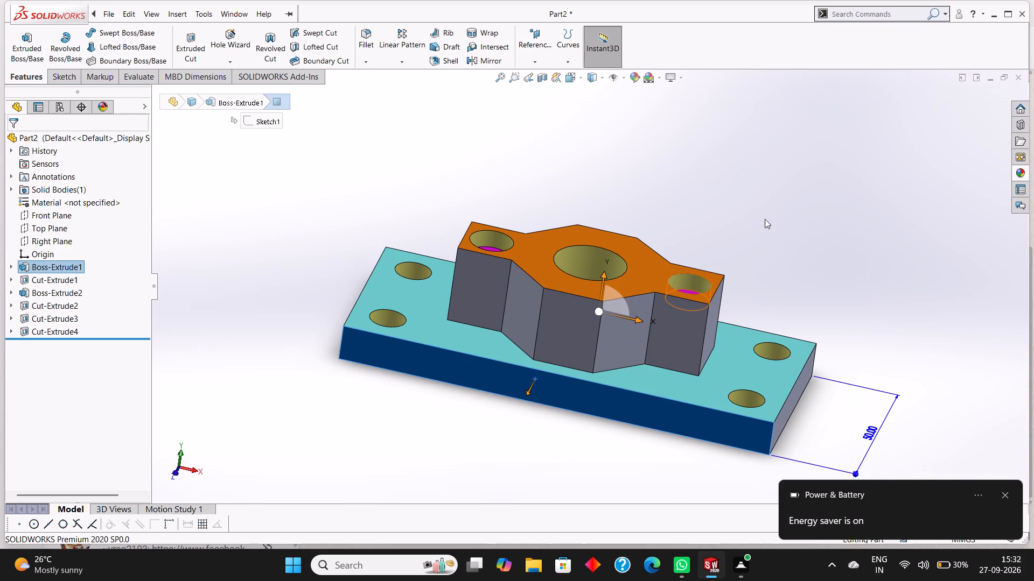
{"action": "middle_click_drag", "start_coordinate": [801, 185], "coordinate": [875, 141], "text": "ctrl"}
{"action": "middle_click_drag", "start_coordinate": [915, 170], "coordinate": [783, 252]}
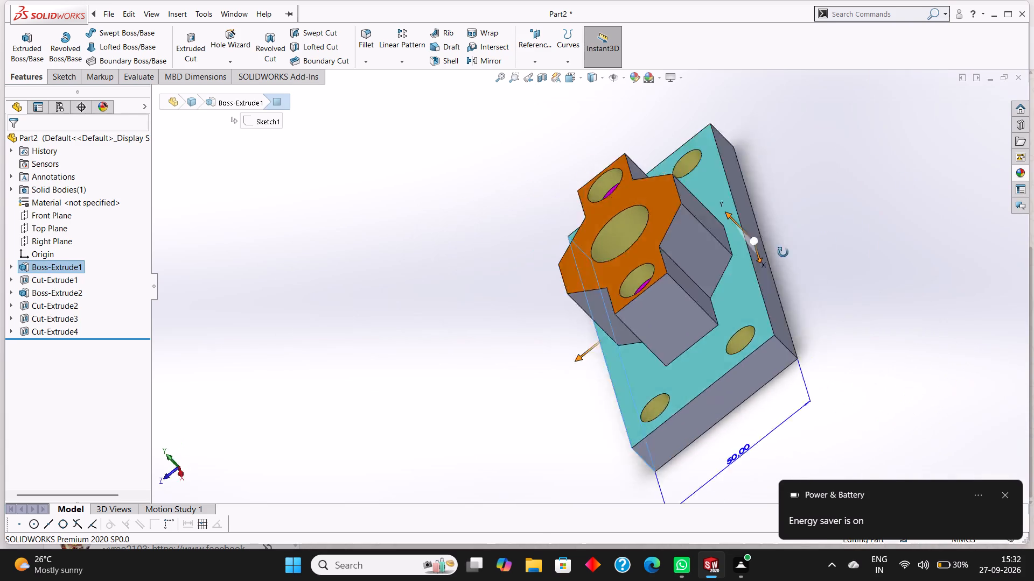
{"action": "middle_click_drag", "start_coordinate": [783, 252], "coordinate": [768, 293]}
{"action": "left_click", "coordinate": [739, 223], "text": "ctrl"}
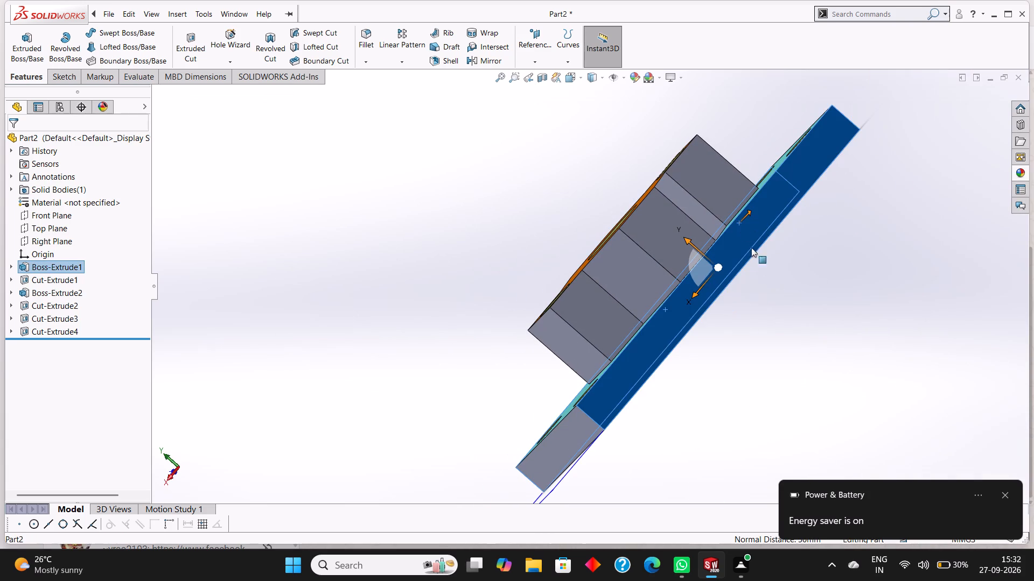
{"action": "middle_click_drag", "start_coordinate": [841, 318], "coordinate": [932, 222]}
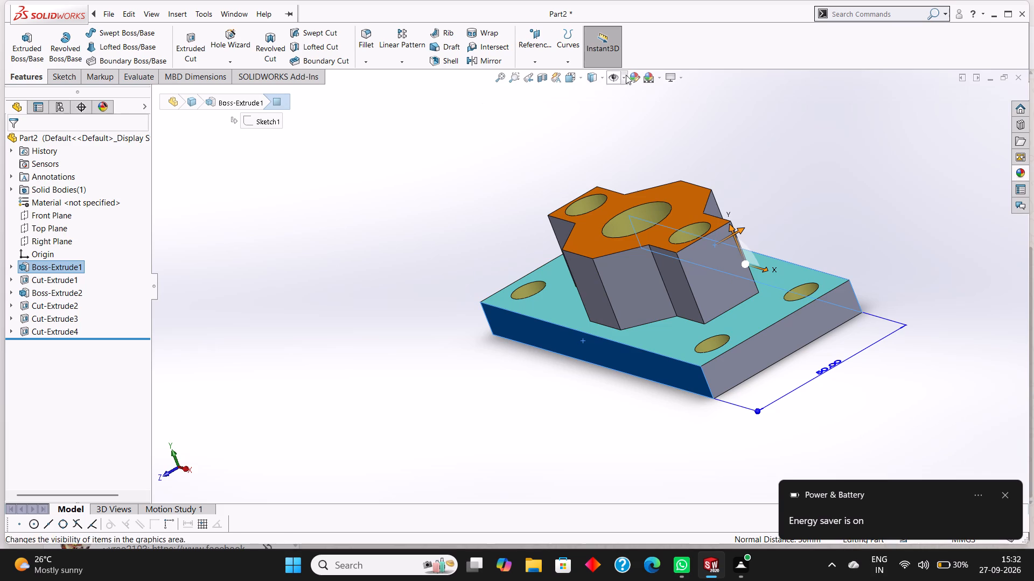
{"action": "left_click", "coordinate": [633, 75]}
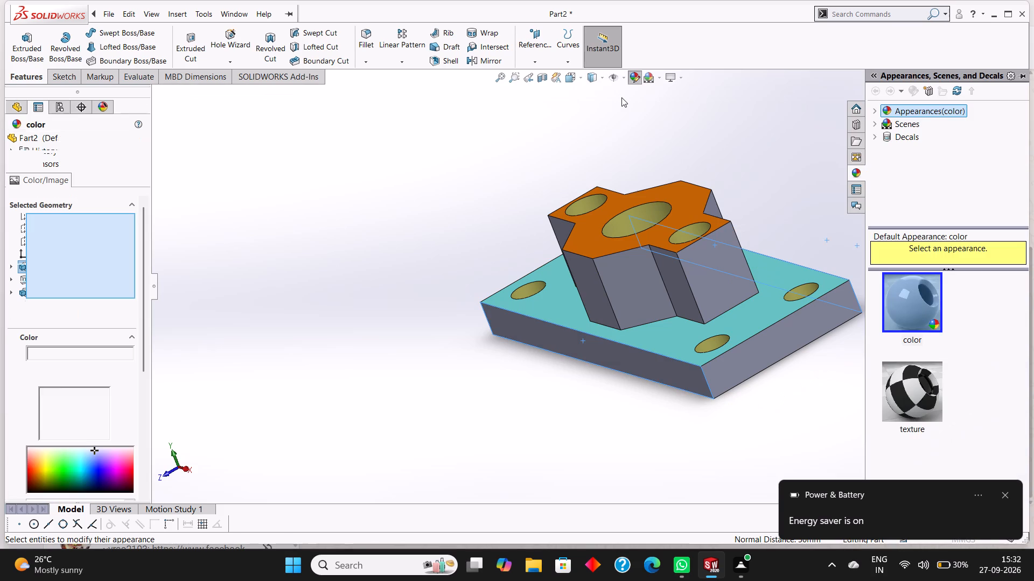
{"action": "left_click", "coordinate": [45, 353]}
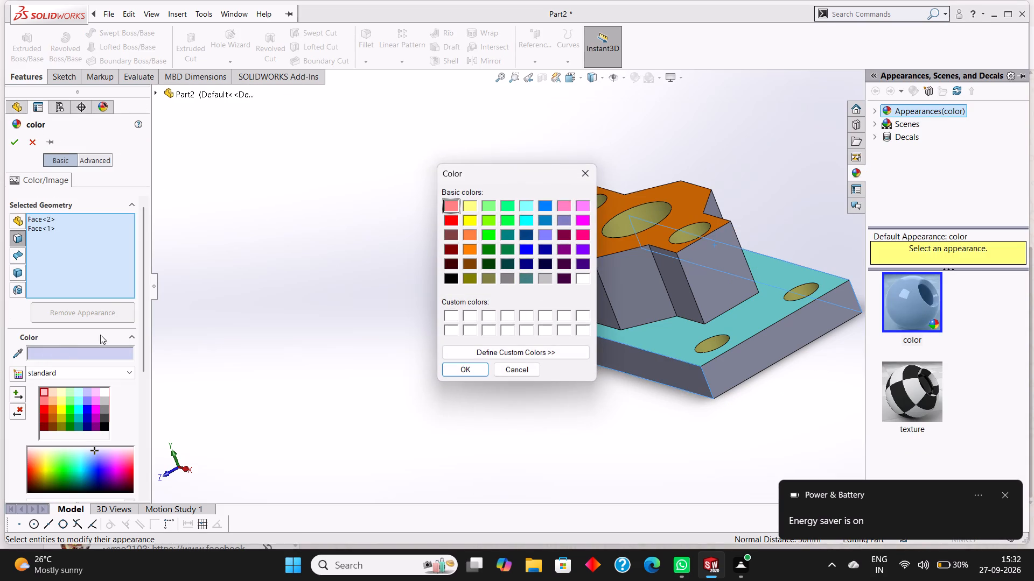
{"action": "left_click", "coordinate": [527, 246]}
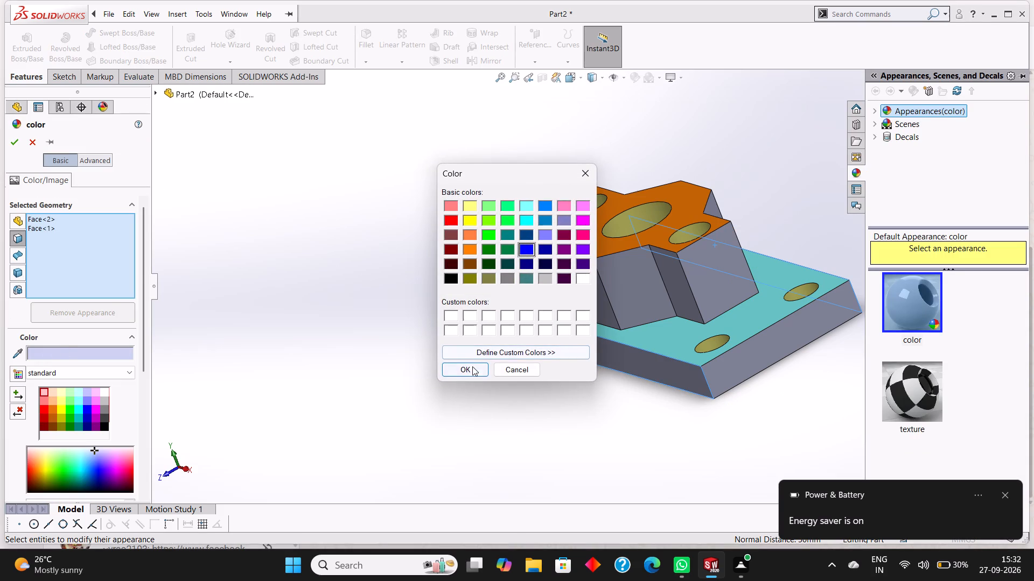
{"action": "left_click", "coordinate": [472, 366]}
{"action": "left_click", "coordinate": [9, 136]}
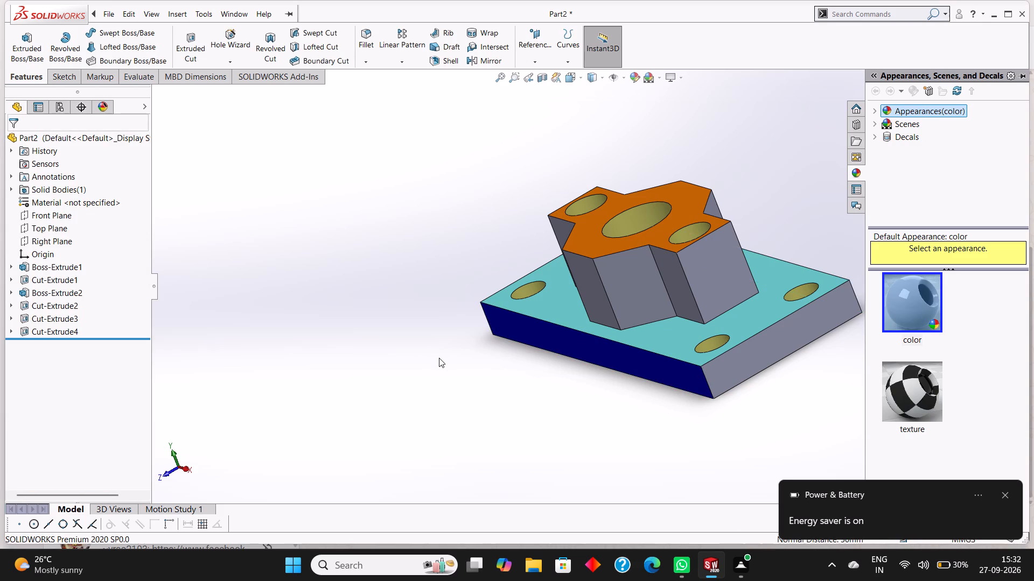
Colour the boss's two opposite middle side faces, parallel to the plate's long sides, green, using the basic colours.
{"action": "middle_click_drag", "start_coordinate": [439, 358], "coordinate": [512, 326]}
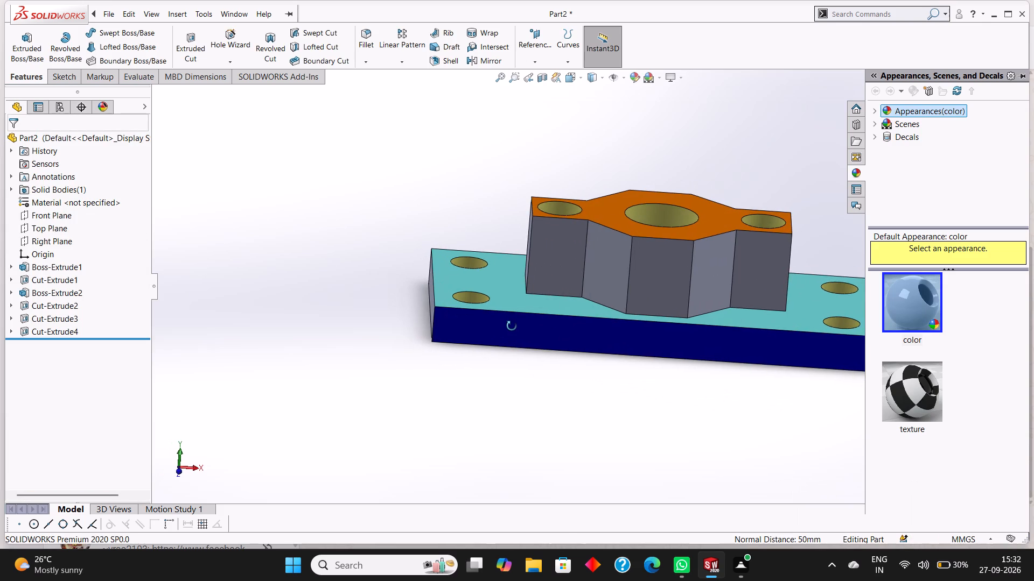
{"action": "middle_click_drag", "start_coordinate": [512, 326], "coordinate": [512, 317]}
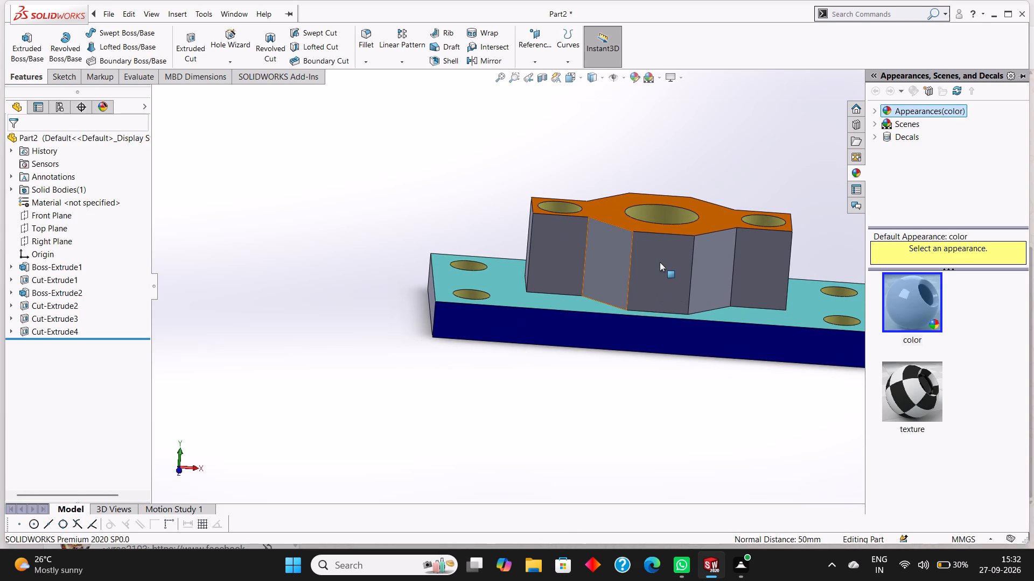
{"action": "left_click", "coordinate": [660, 262]}
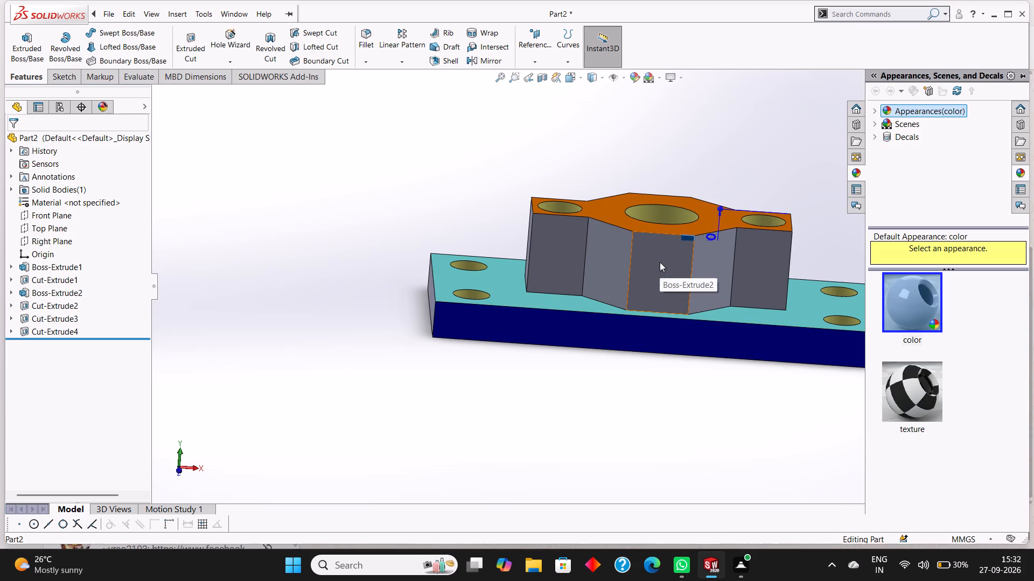
{"action": "middle_click_drag", "start_coordinate": [737, 131], "coordinate": [654, 322]}
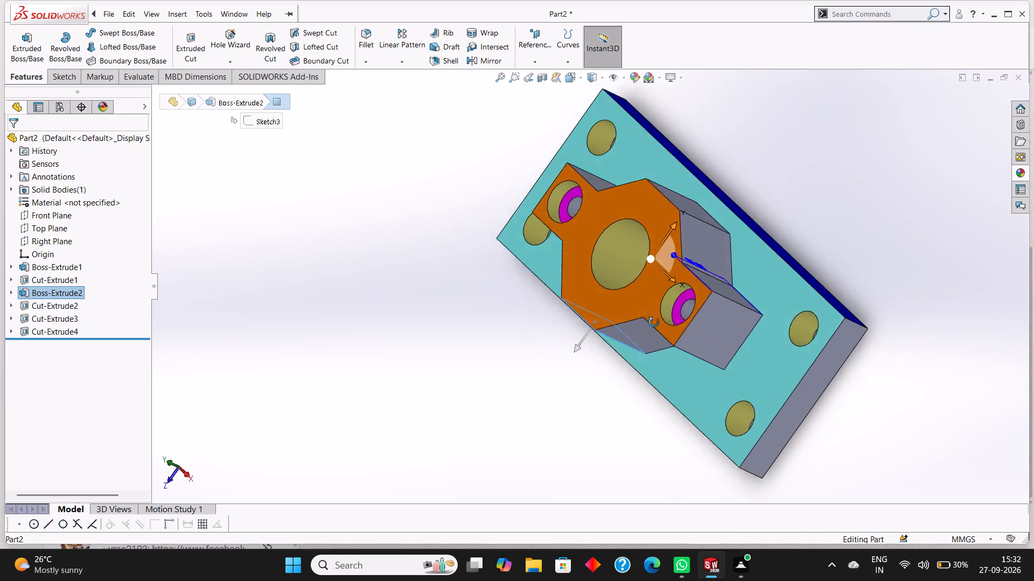
{"action": "middle_click_drag", "start_coordinate": [654, 322], "coordinate": [642, 343]}
{"action": "left_click", "coordinate": [668, 205], "text": "ctrl"}
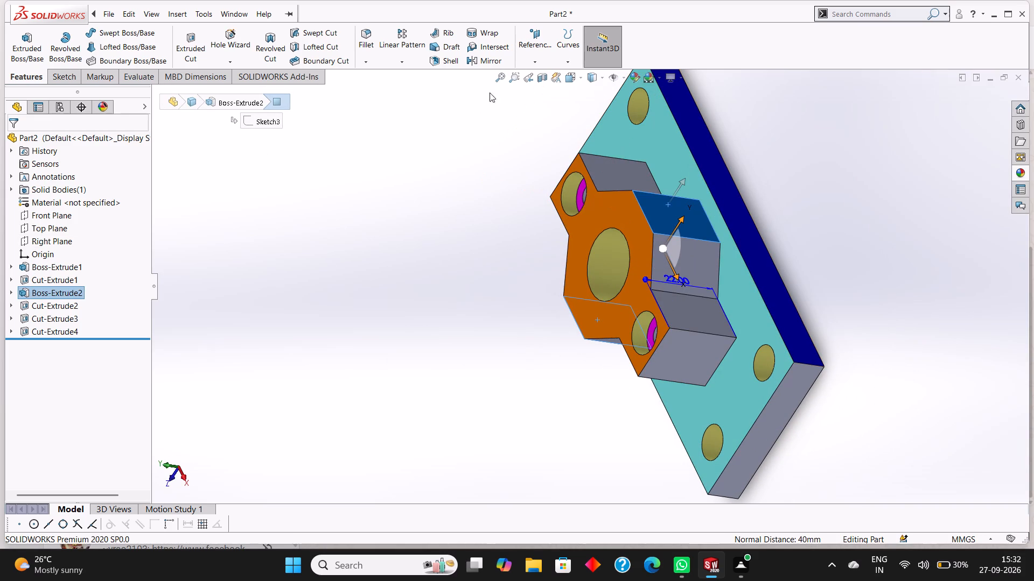
{"action": "scroll", "coordinate": [407, 180], "scroll_direction": "up", "scroll_amount": 3}
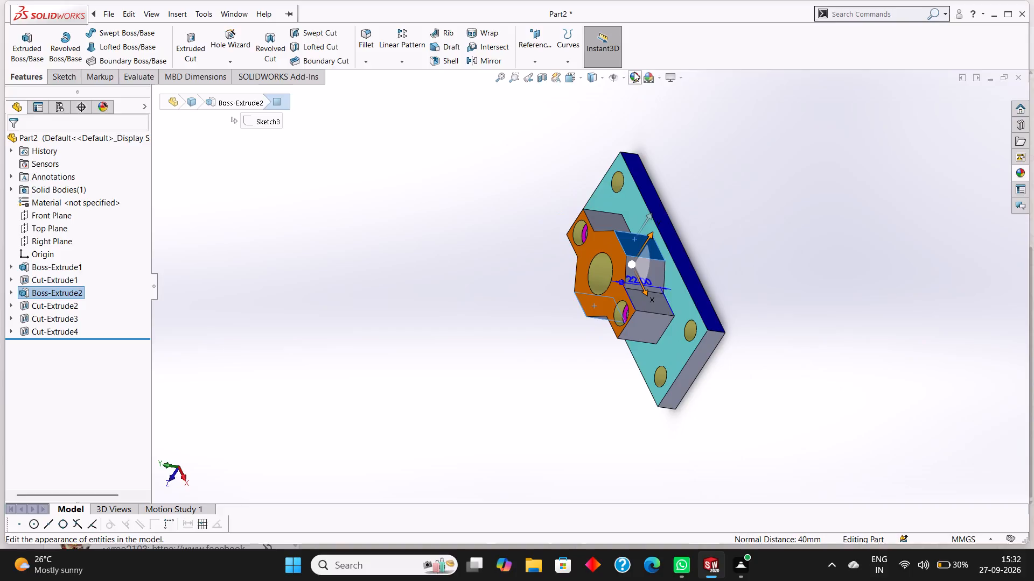
{"action": "left_click", "coordinate": [635, 73]}
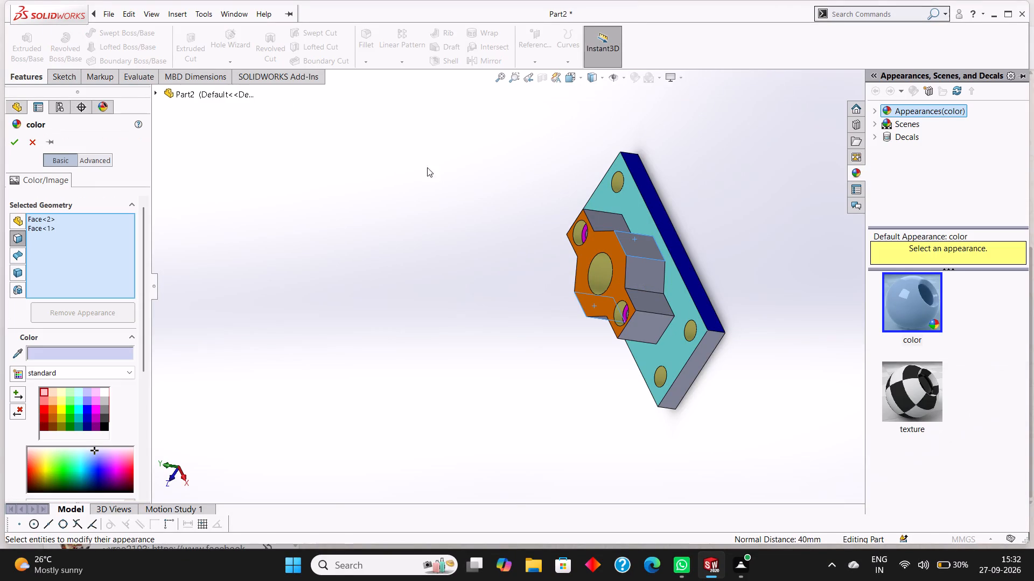
{"action": "left_click", "coordinate": [49, 355]}
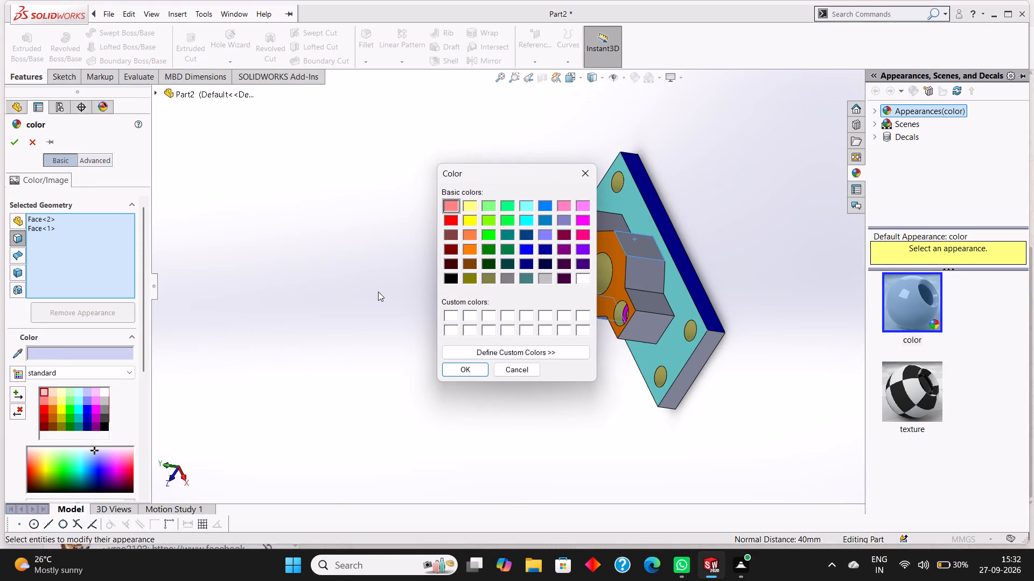
{"action": "left_click", "coordinate": [494, 232]}
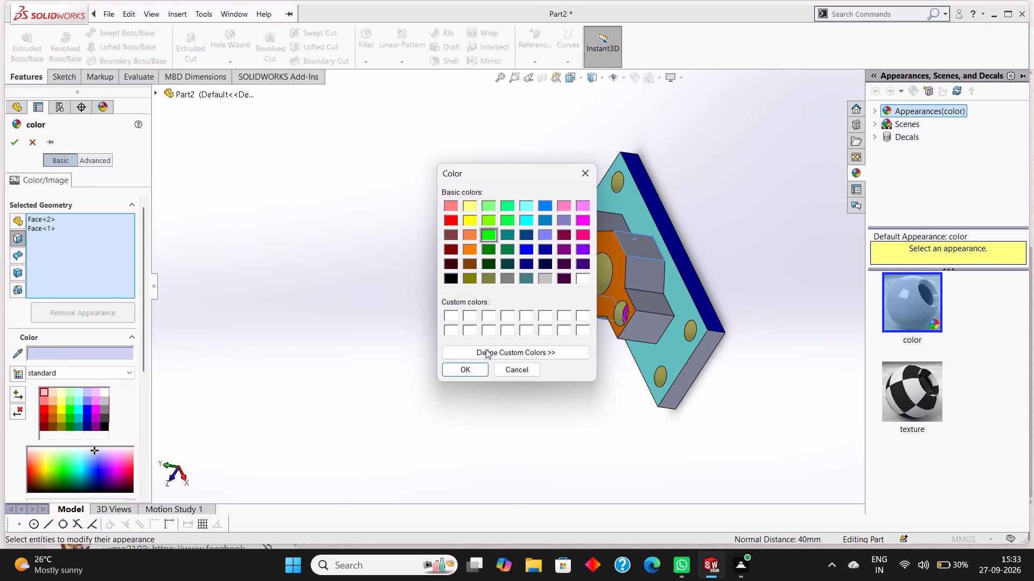
{"action": "left_click", "coordinate": [463, 372]}
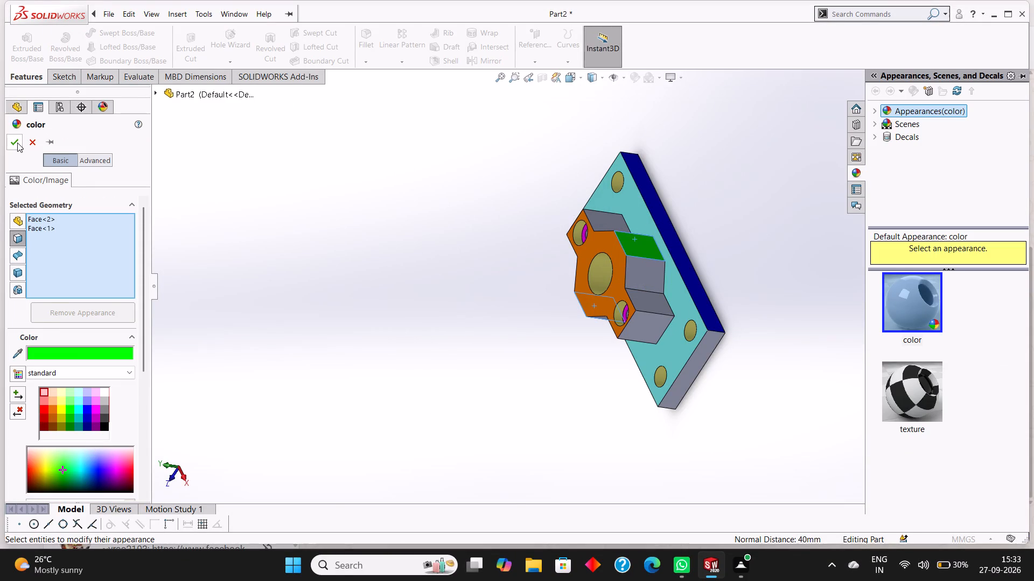
{"action": "left_click", "coordinate": [17, 143]}
Colour the four slanted side faces of the boss, adjoining the green faces, red, using the basic colours.
{"action": "scroll", "coordinate": [347, 352], "scroll_direction": "up", "scroll_amount": 1}
{"action": "middle_click_drag", "start_coordinate": [350, 352], "coordinate": [445, 210]}
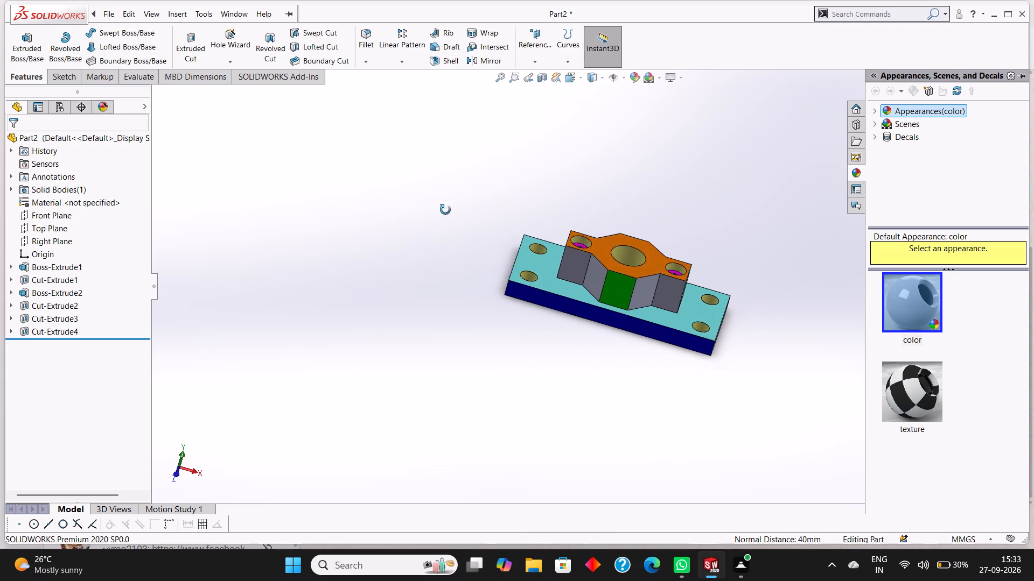
{"action": "middle_click_drag", "start_coordinate": [445, 210], "coordinate": [448, 198]}
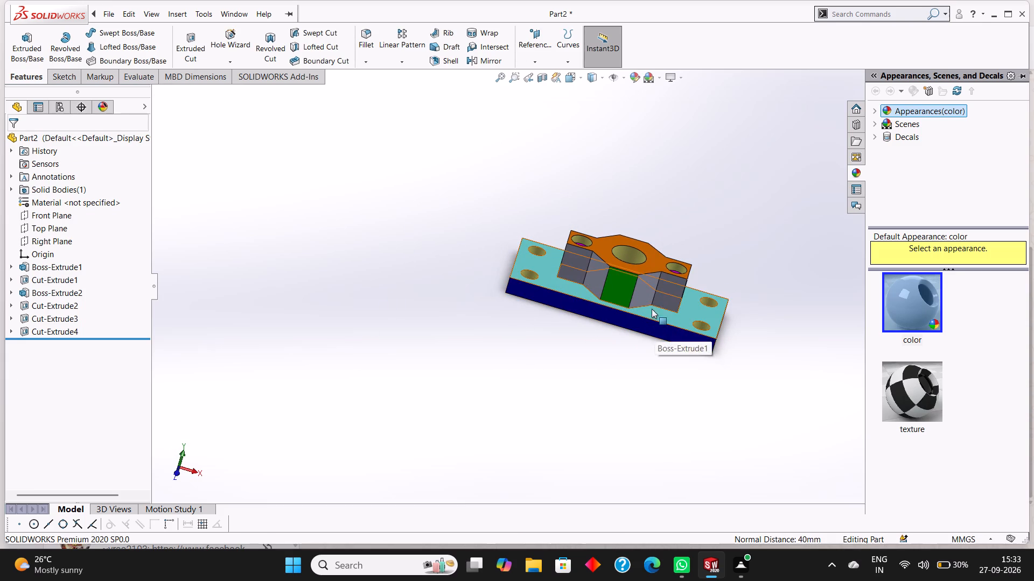
{"action": "left_click", "coordinate": [647, 282]}
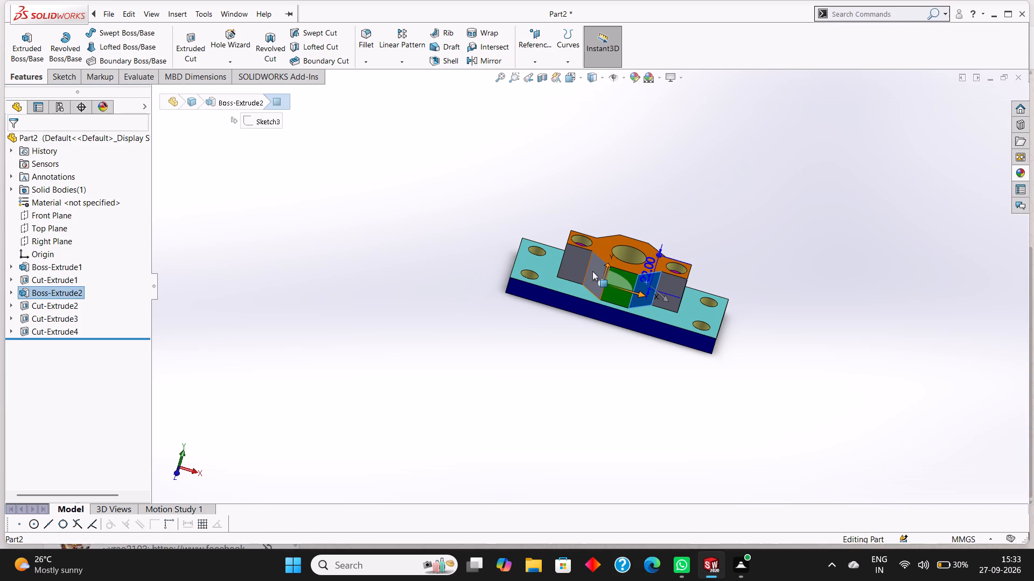
{"action": "left_click", "coordinate": [592, 271], "text": "ctrl"}
{"action": "middle_click_drag", "start_coordinate": [780, 206], "coordinate": [754, 225]}
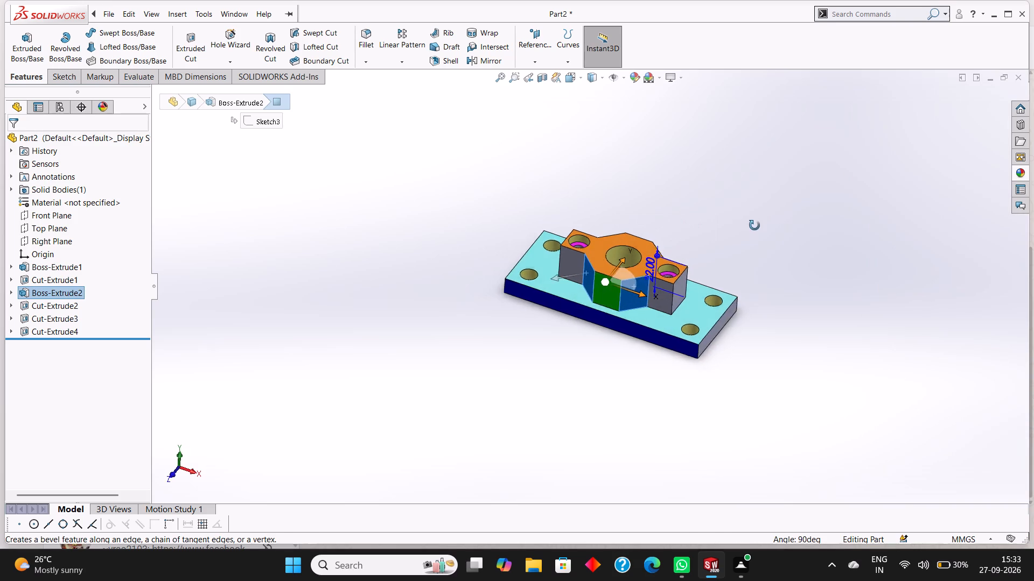
{"action": "middle_click_drag", "start_coordinate": [754, 225], "coordinate": [642, 332]}
{"action": "scroll", "coordinate": [638, 282], "scroll_direction": "down", "scroll_amount": 11}
{"action": "left_click", "coordinate": [578, 302], "text": "ctrl"}
{"action": "scroll", "coordinate": [954, 292], "scroll_direction": "up", "scroll_amount": 3}
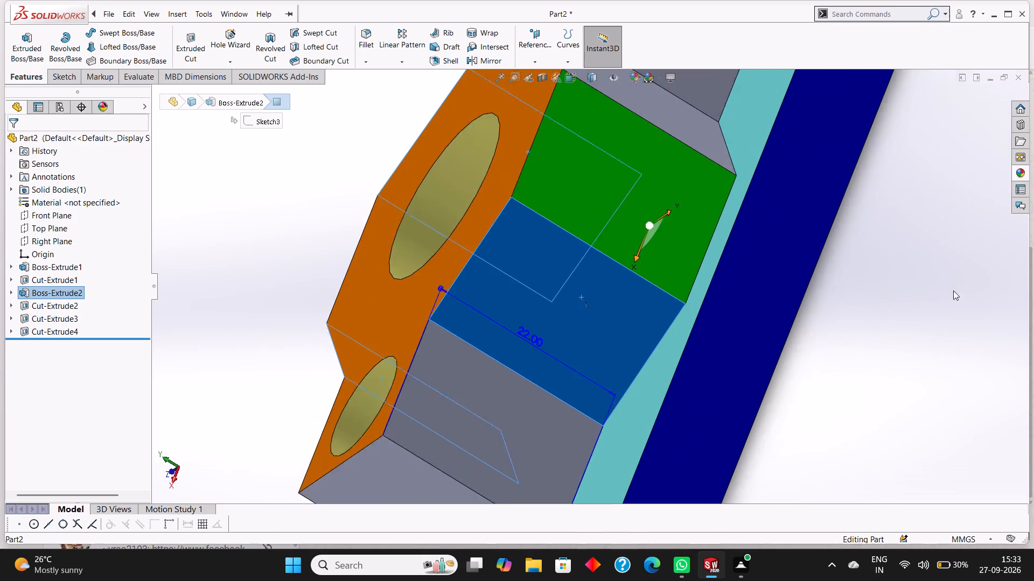
{"action": "scroll", "coordinate": [953, 290], "scroll_direction": "up", "scroll_amount": 1}
{"action": "scroll", "coordinate": [842, 243], "scroll_direction": "up", "scroll_amount": 1}
{"action": "middle_click_drag", "start_coordinate": [856, 186], "coordinate": [825, 308]}
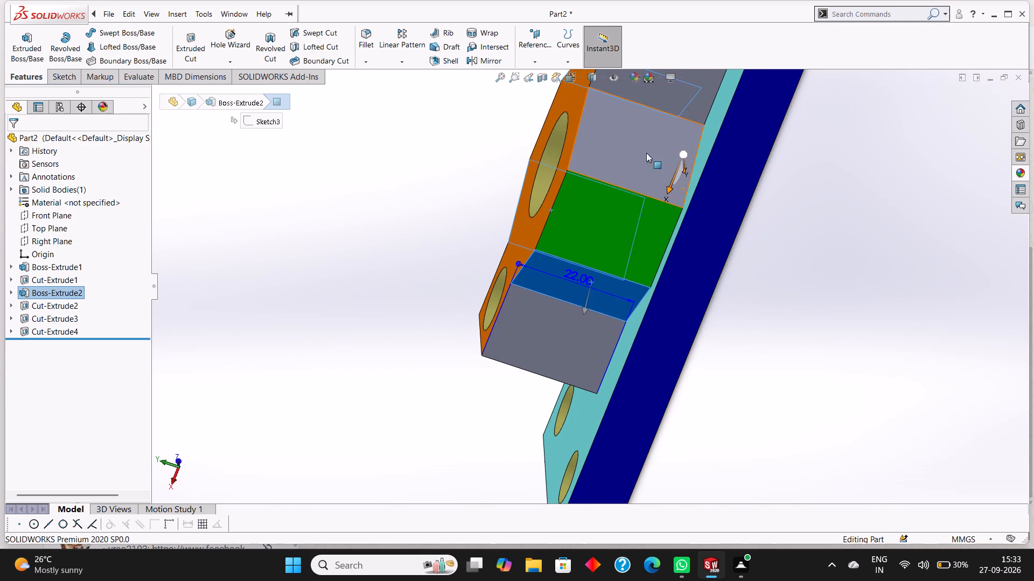
{"action": "left_click", "coordinate": [614, 141], "text": "ctrl"}
{"action": "middle_click_drag", "start_coordinate": [793, 247], "coordinate": [849, 218]}
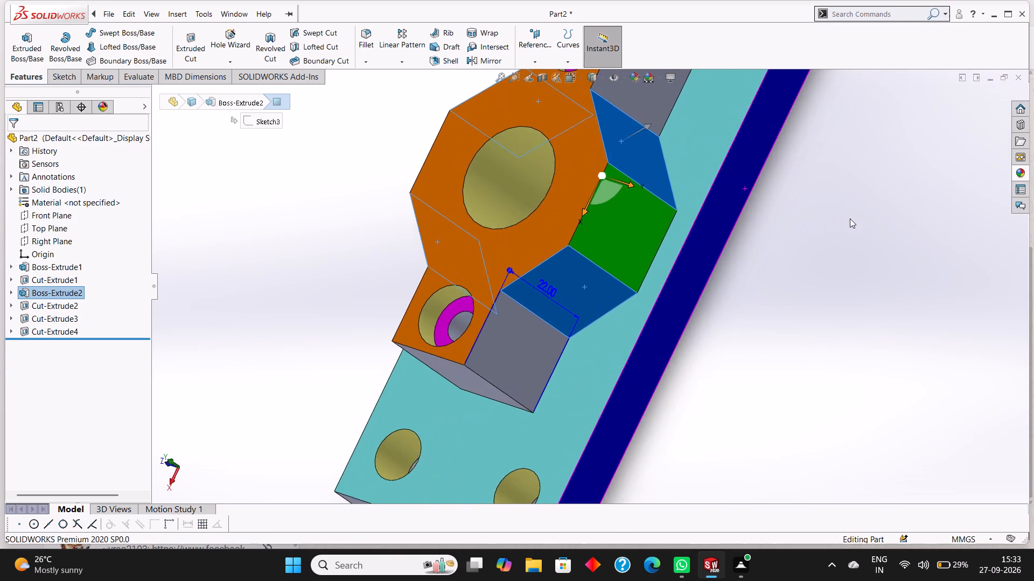
{"action": "scroll", "coordinate": [835, 229], "scroll_direction": "up", "scroll_amount": 5}
{"action": "middle_click_drag", "start_coordinate": [779, 271], "coordinate": [901, 231]}
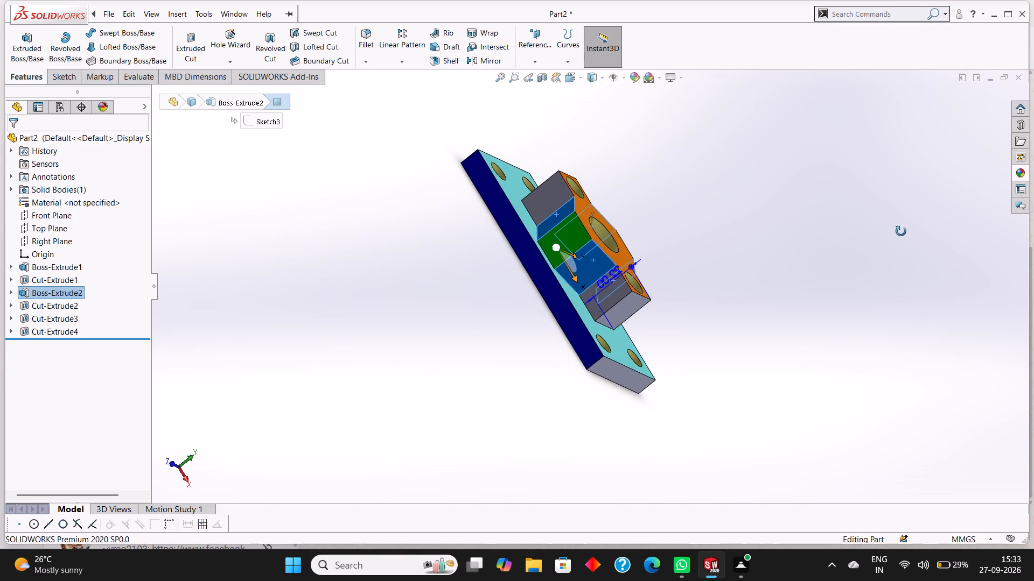
{"action": "middle_click_drag", "start_coordinate": [901, 231], "coordinate": [910, 250]}
{"action": "left_click", "coordinate": [639, 75]}
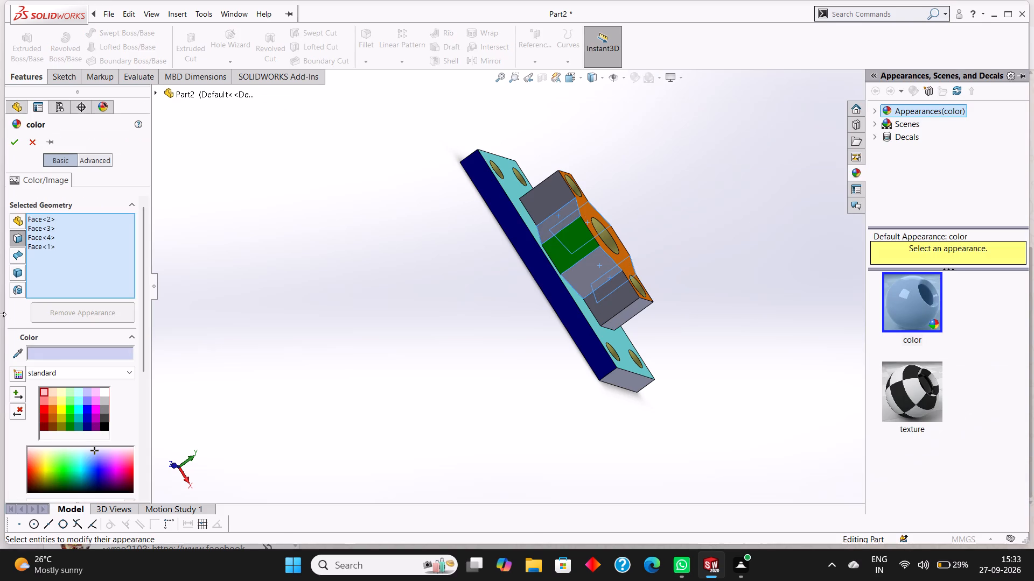
{"action": "left_click", "coordinate": [49, 348]}
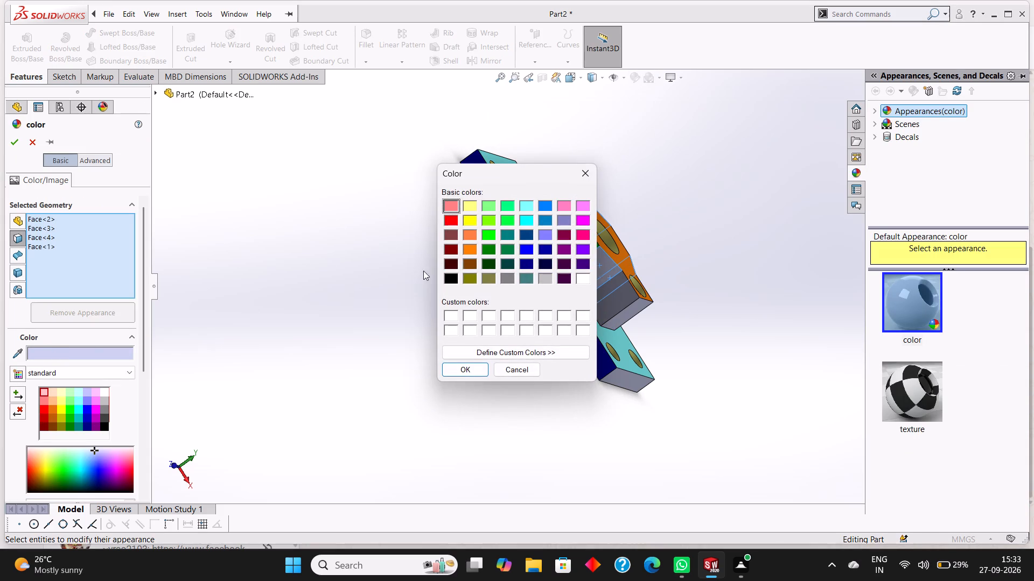
{"action": "left_click", "coordinate": [450, 216]}
{"action": "left_click", "coordinate": [465, 371]}
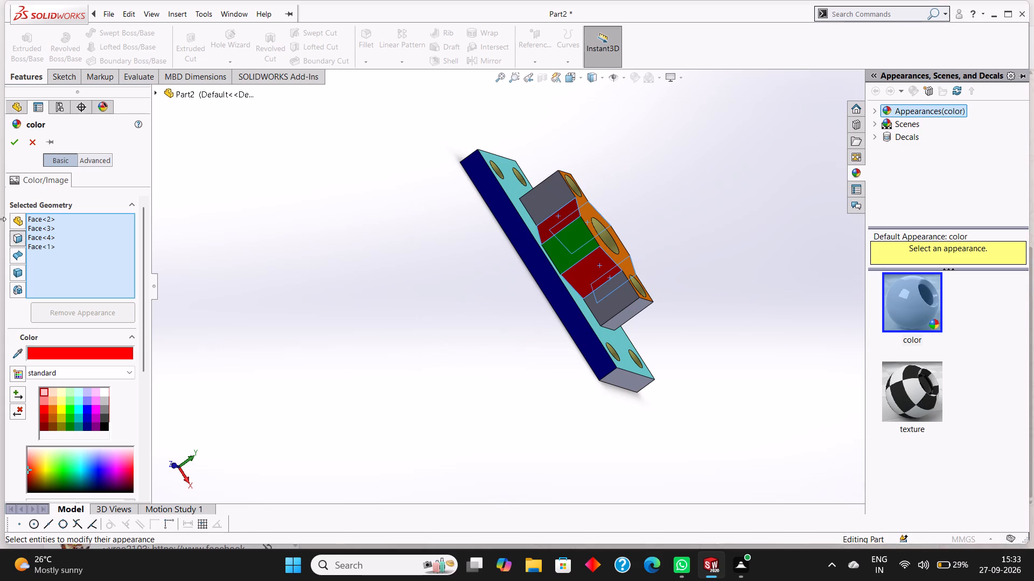
{"action": "left_click", "coordinate": [8, 141]}
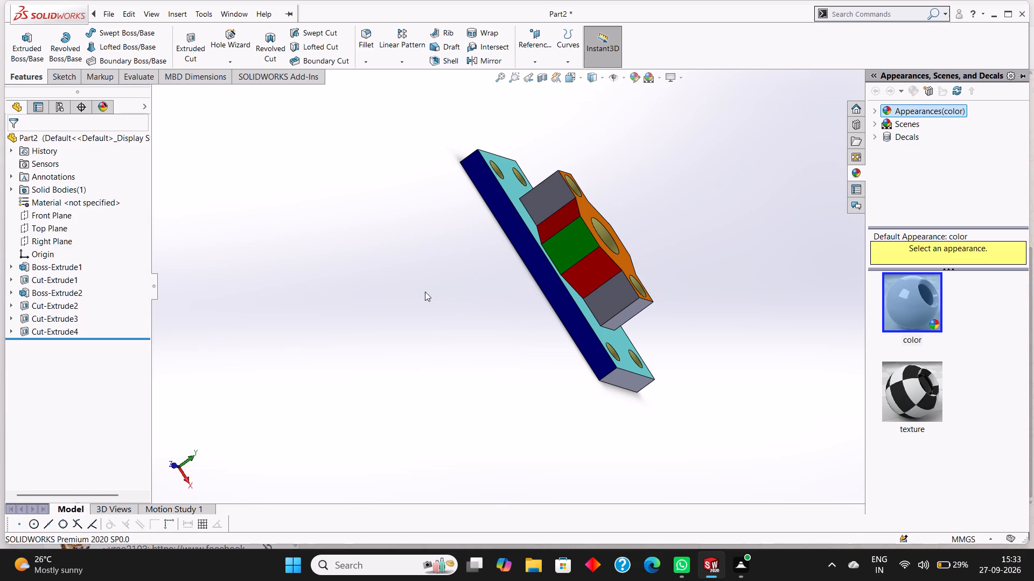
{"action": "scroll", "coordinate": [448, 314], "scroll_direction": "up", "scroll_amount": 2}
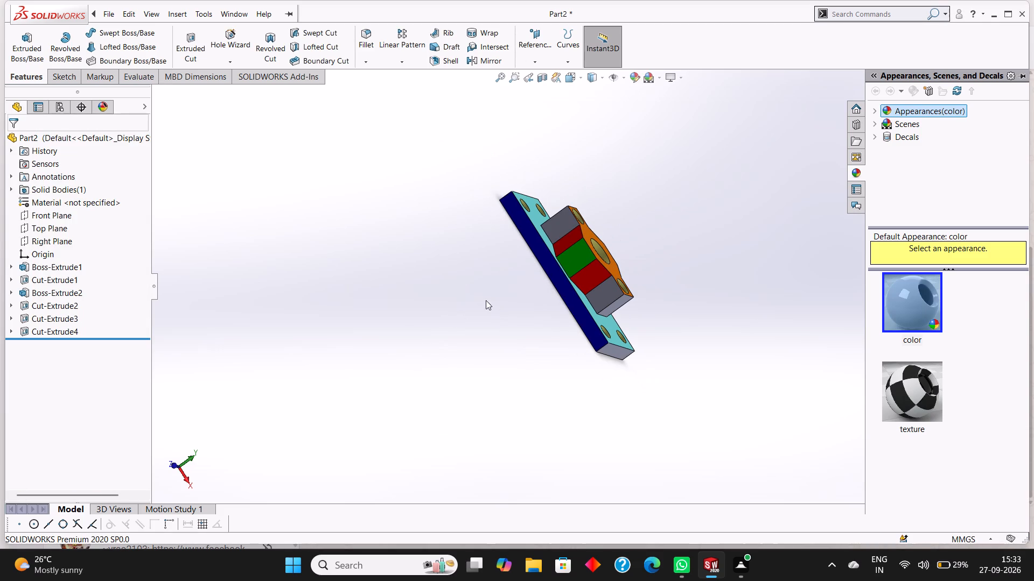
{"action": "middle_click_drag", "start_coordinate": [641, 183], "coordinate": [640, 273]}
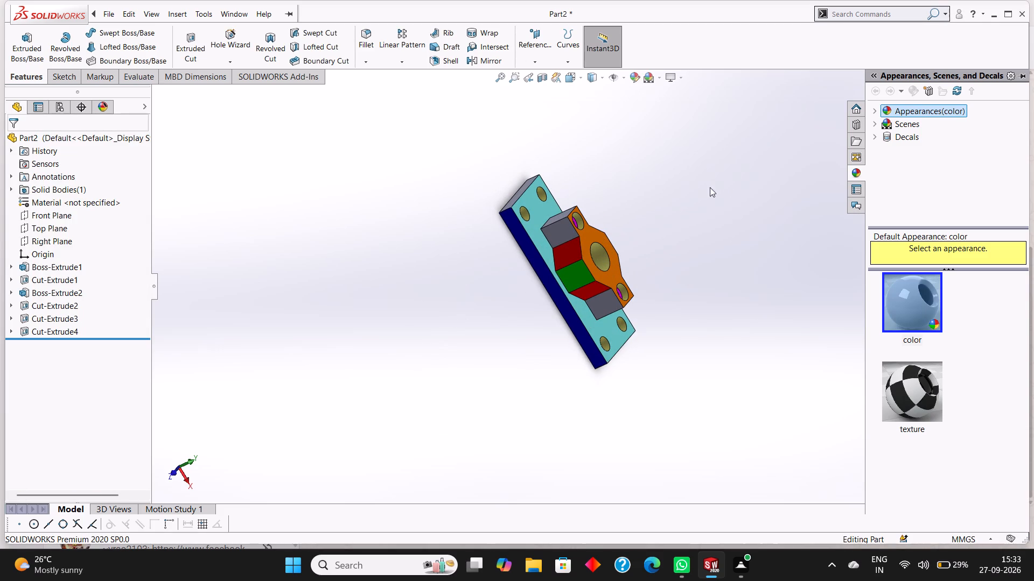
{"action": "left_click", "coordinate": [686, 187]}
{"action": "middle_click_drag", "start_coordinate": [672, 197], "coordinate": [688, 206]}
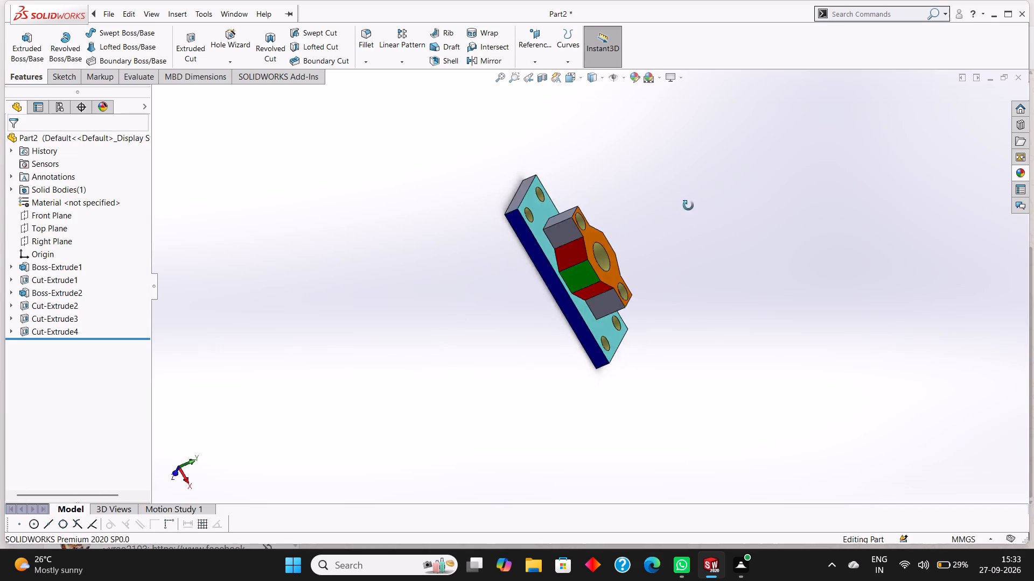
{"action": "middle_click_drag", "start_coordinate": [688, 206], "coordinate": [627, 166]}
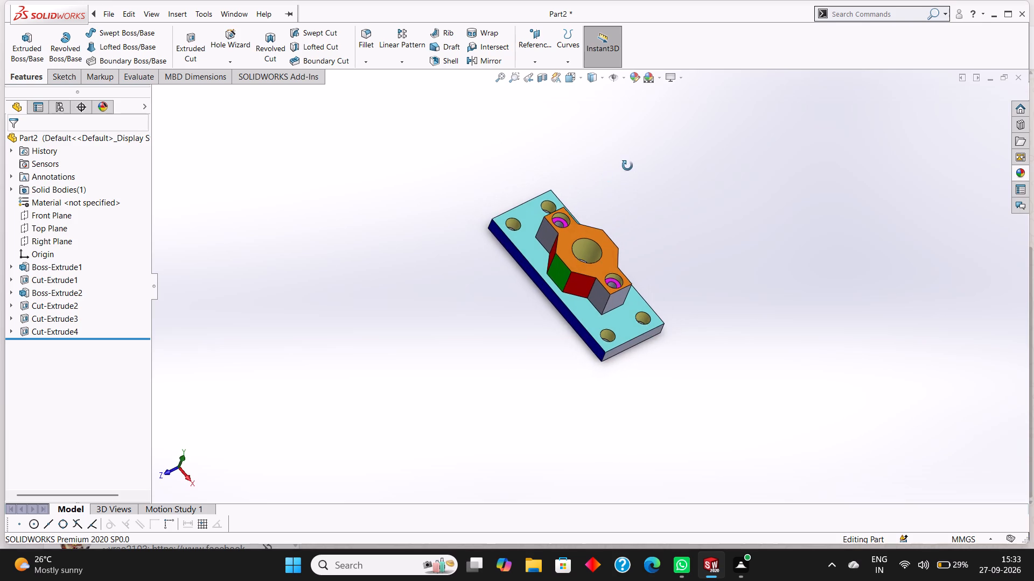
Chamfer the four vertical corner edges of the base plate with a 10 mm distance and a 45° angle.
{"action": "middle_click_drag", "start_coordinate": [627, 166], "coordinate": [629, 161]}
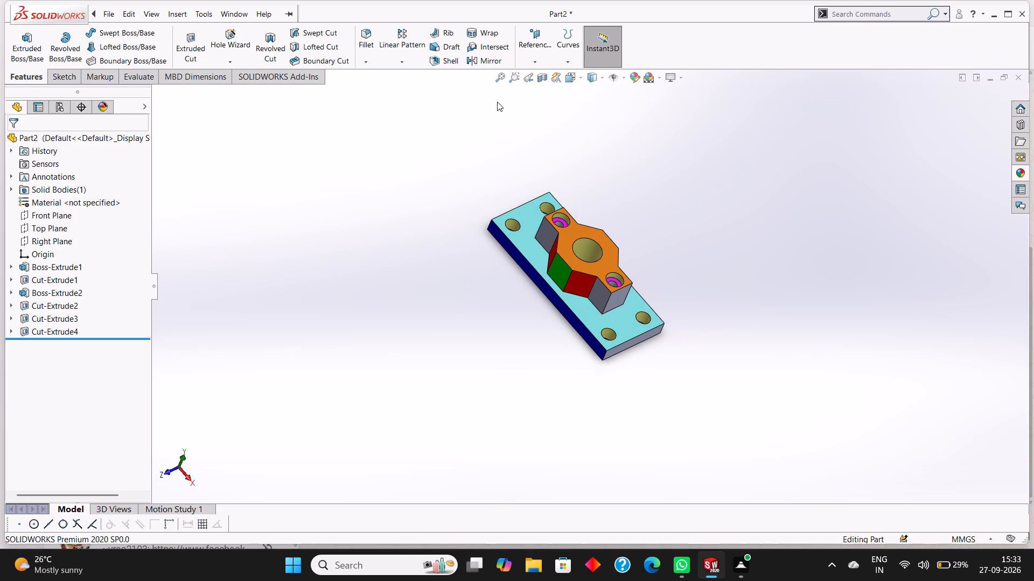
{"action": "left_click", "coordinate": [371, 60]}
{"action": "left_click", "coordinate": [382, 90]}
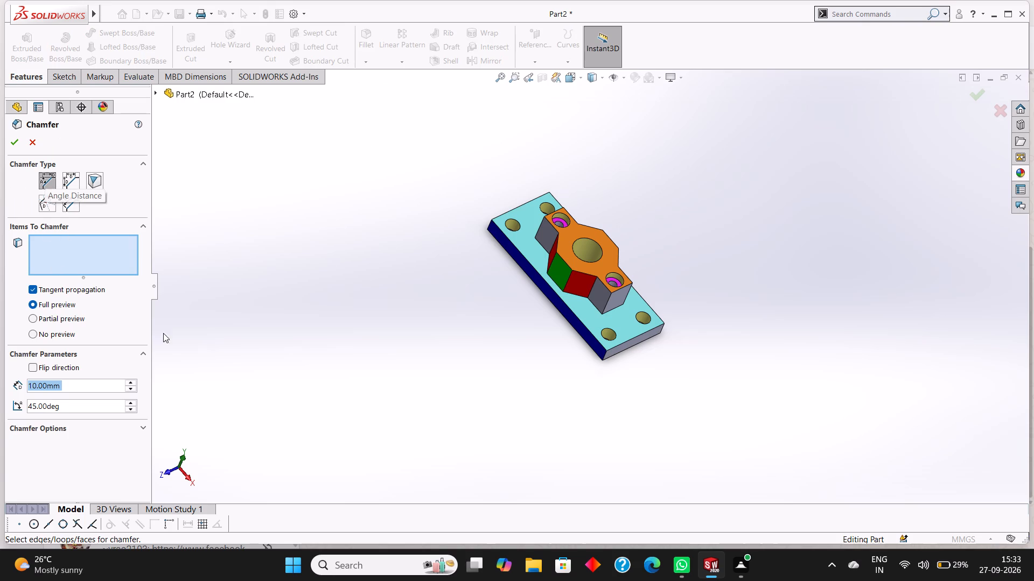
{"action": "middle_click_drag", "start_coordinate": [634, 476], "coordinate": [625, 383]}
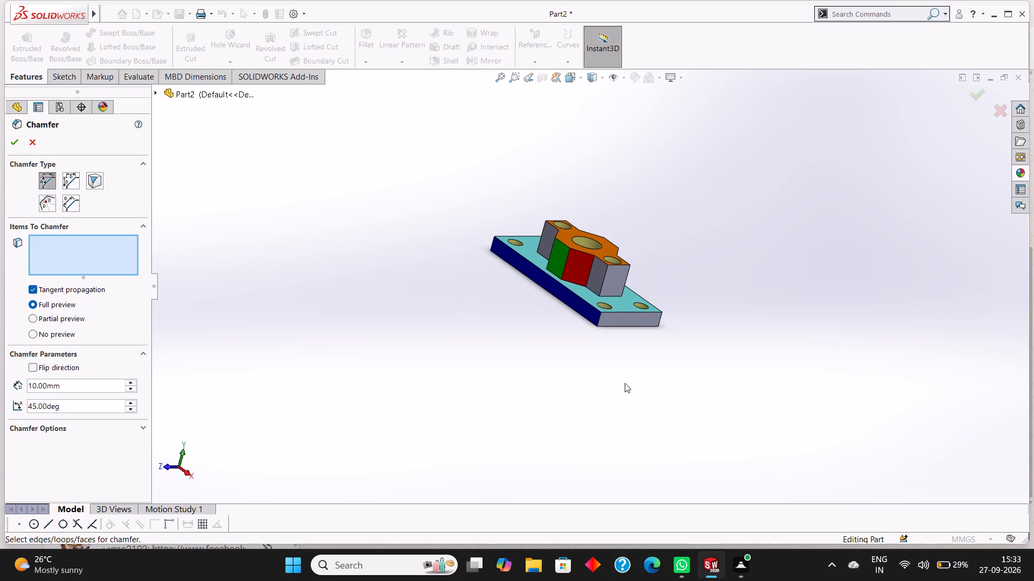
{"action": "middle_click_drag", "start_coordinate": [625, 383], "coordinate": [630, 391]}
{"action": "left_click", "coordinate": [599, 322]}
{"action": "middle_click_drag", "start_coordinate": [754, 321], "coordinate": [733, 332]}
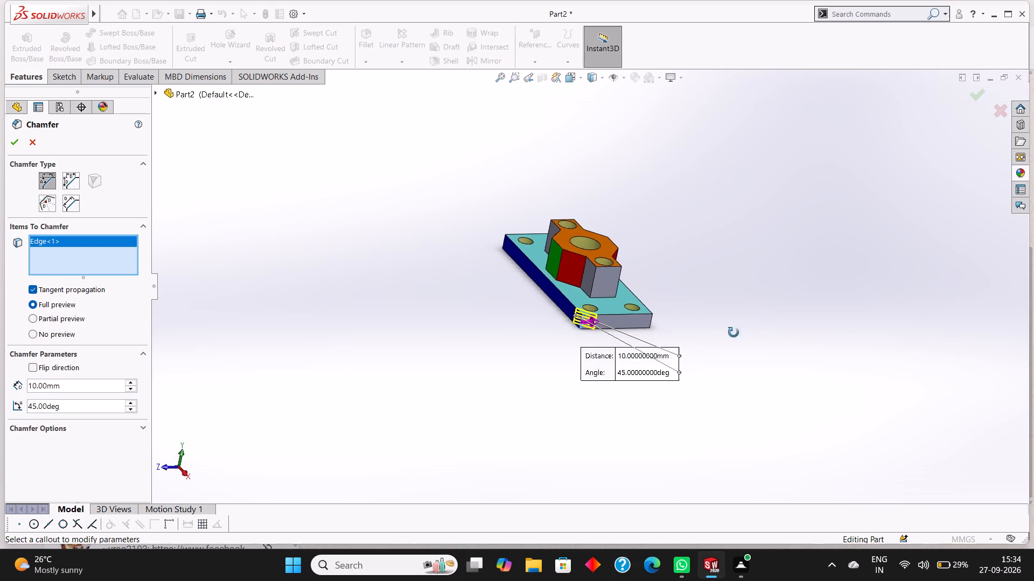
{"action": "middle_click_drag", "start_coordinate": [733, 332], "coordinate": [690, 357]}
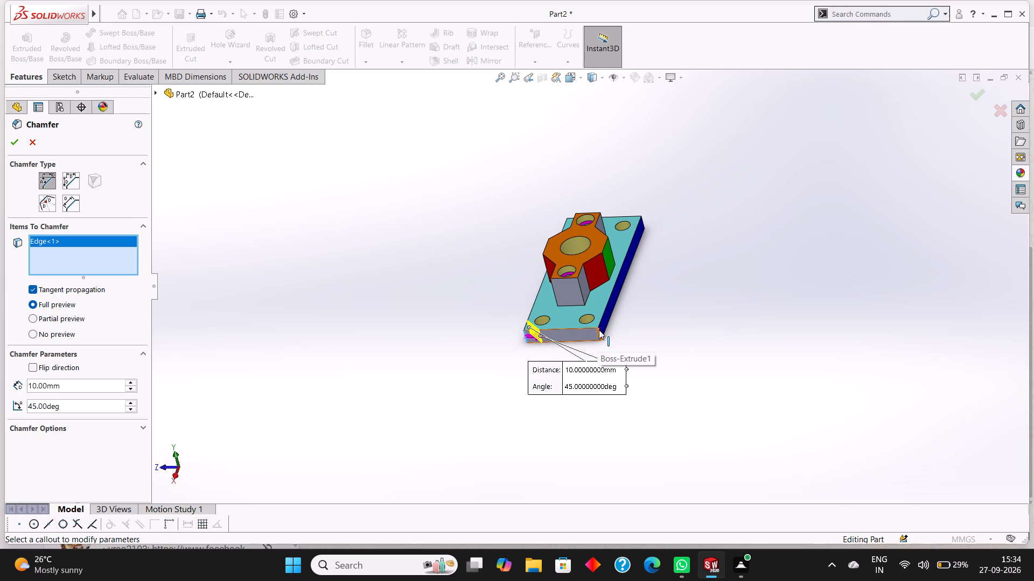
{"action": "left_click", "coordinate": [600, 331]}
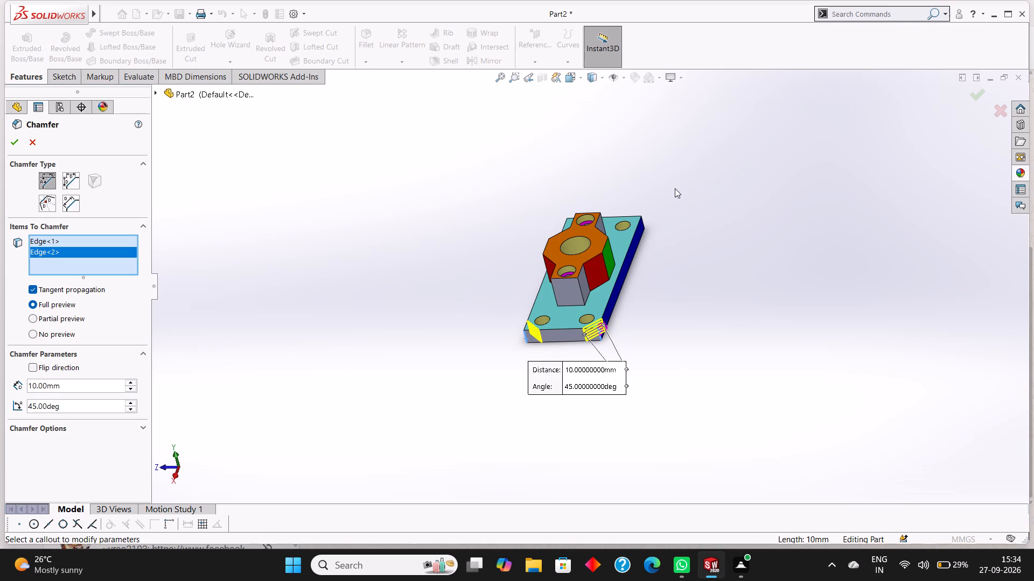
{"action": "middle_click_drag", "start_coordinate": [675, 188], "coordinate": [663, 314]}
{"action": "scroll", "coordinate": [652, 157], "scroll_direction": "down", "scroll_amount": 4}
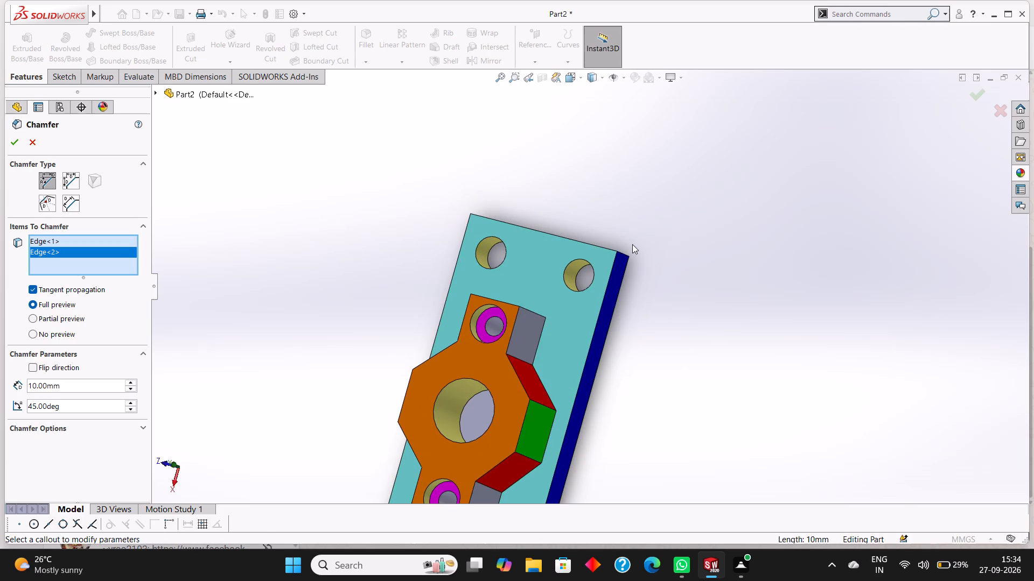
{"action": "left_click", "coordinate": [624, 252]}
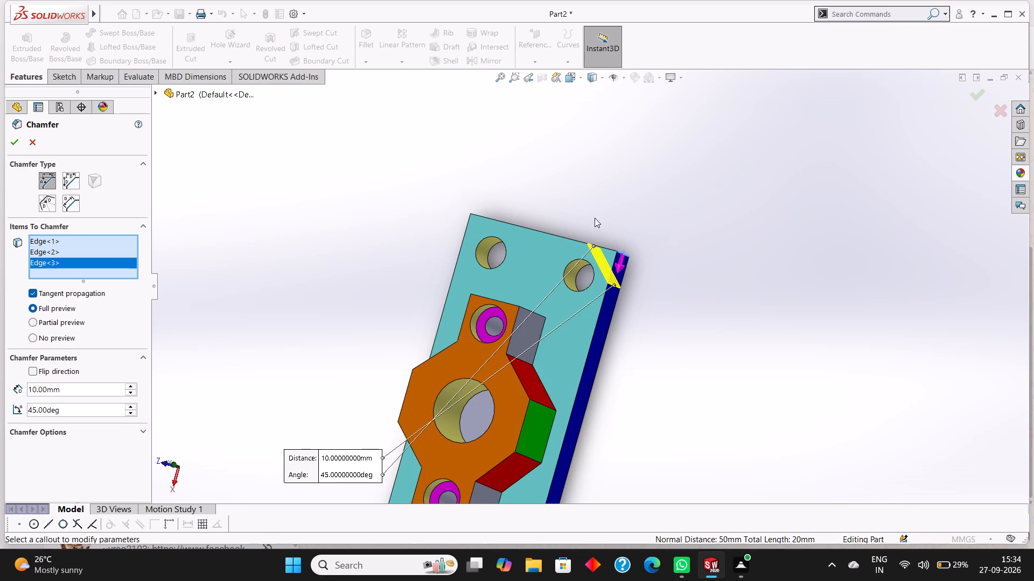
{"action": "middle_click_drag", "start_coordinate": [675, 240], "coordinate": [718, 140]}
{"action": "scroll", "coordinate": [717, 143], "scroll_direction": "up", "scroll_amount": 1}
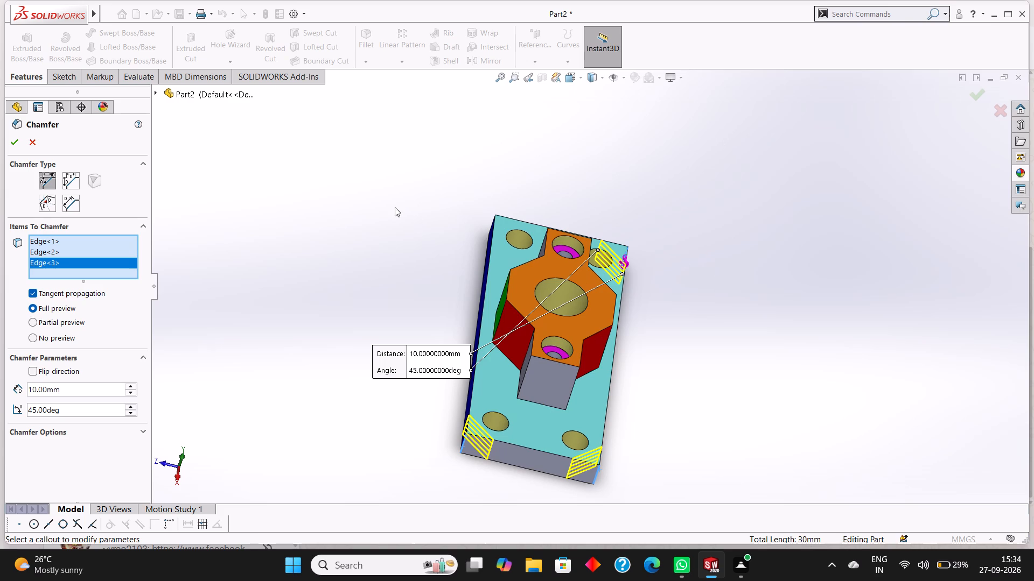
{"action": "middle_click_drag", "start_coordinate": [397, 202], "coordinate": [447, 274]}
{"action": "middle_click_drag", "start_coordinate": [386, 197], "coordinate": [403, 244]}
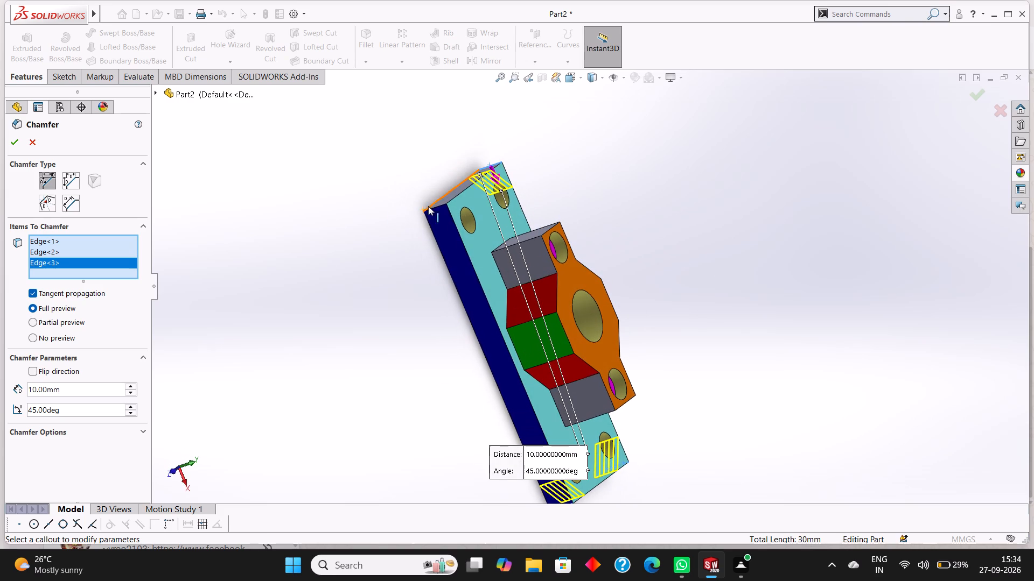
{"action": "left_click", "coordinate": [439, 206]}
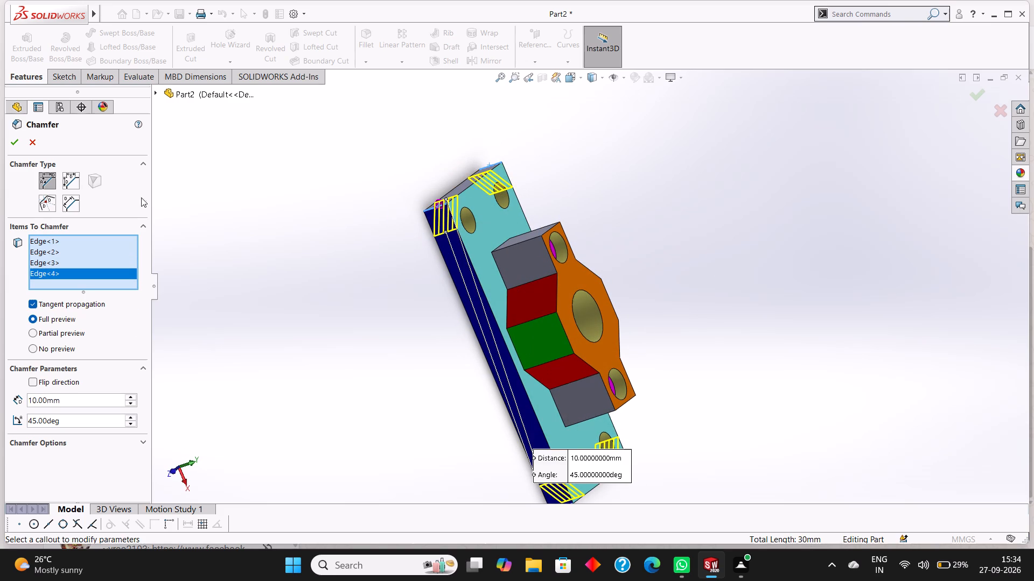
{"action": "left_click", "coordinate": [14, 142]}
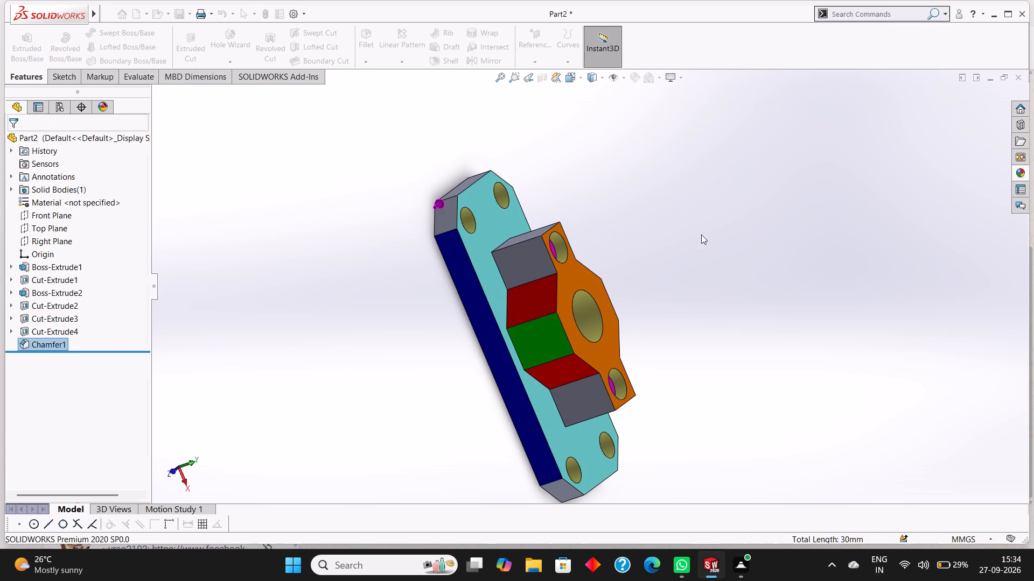
{"action": "left_click", "coordinate": [712, 235]}
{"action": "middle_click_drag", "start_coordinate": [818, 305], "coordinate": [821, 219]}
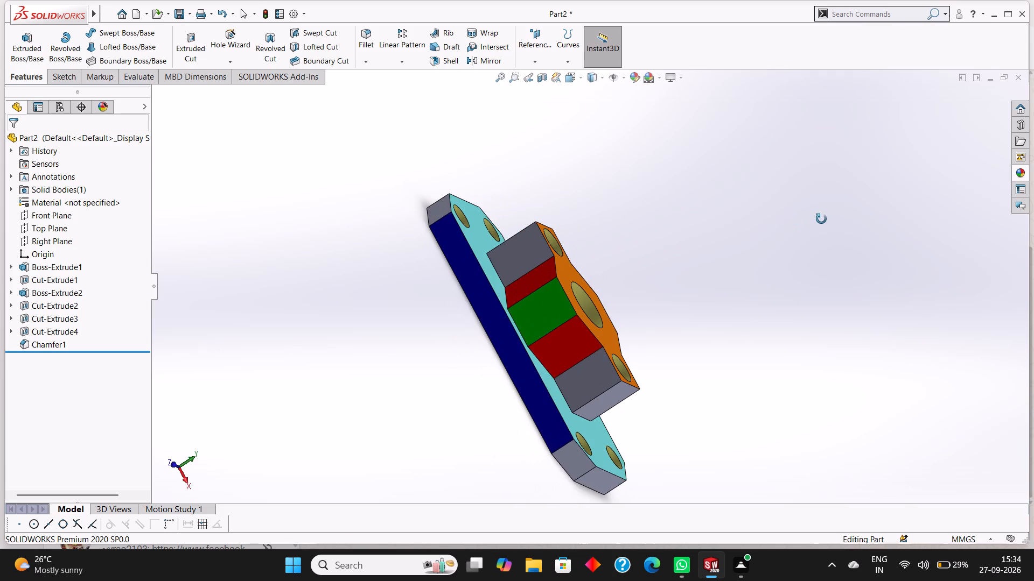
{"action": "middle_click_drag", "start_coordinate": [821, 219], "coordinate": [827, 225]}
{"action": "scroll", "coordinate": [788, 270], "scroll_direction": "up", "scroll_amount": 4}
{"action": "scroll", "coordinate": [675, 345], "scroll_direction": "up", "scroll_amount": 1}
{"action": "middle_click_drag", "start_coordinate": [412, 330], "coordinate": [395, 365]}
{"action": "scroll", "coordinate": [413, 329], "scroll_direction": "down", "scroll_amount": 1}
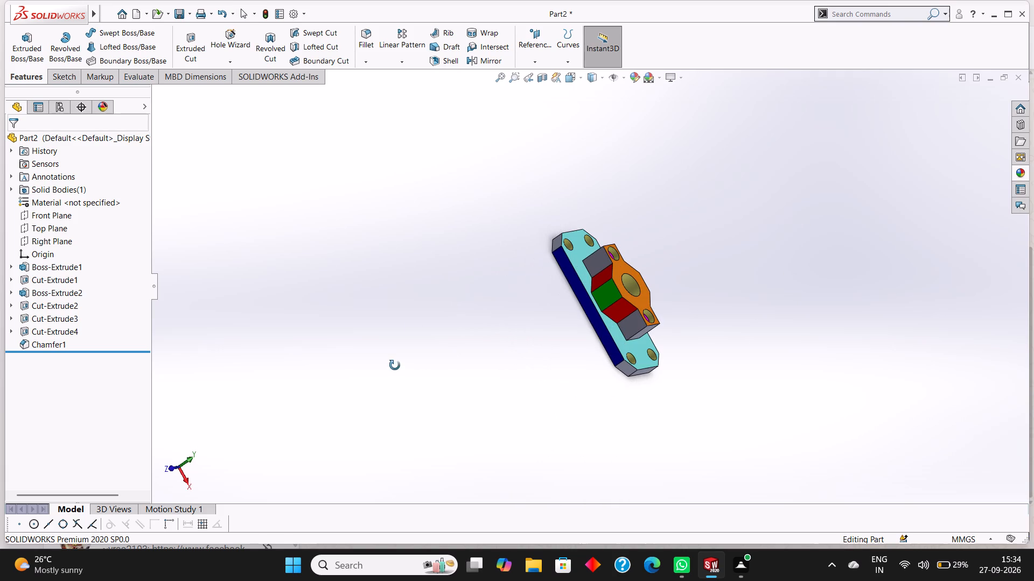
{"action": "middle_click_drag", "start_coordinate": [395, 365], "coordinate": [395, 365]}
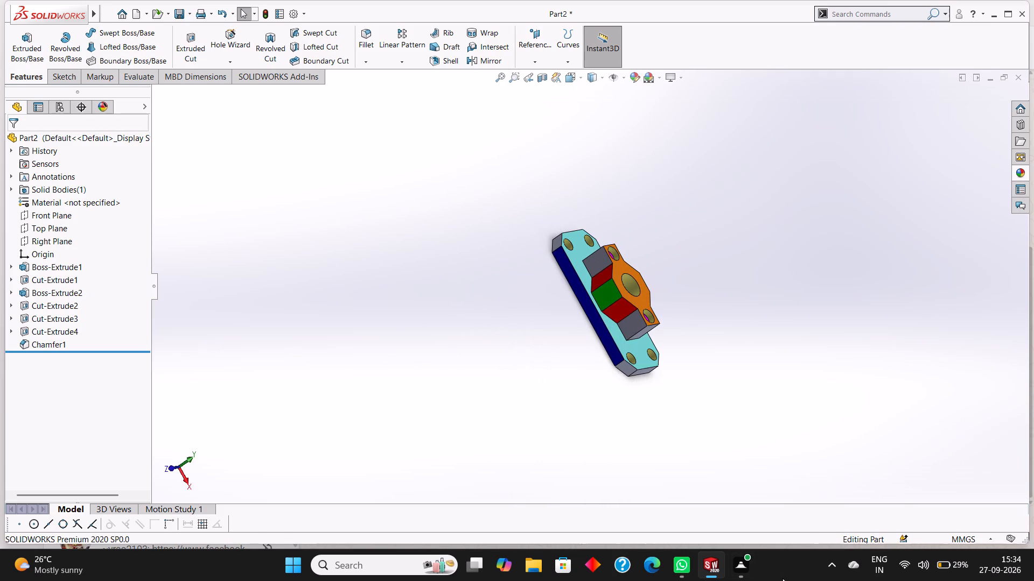
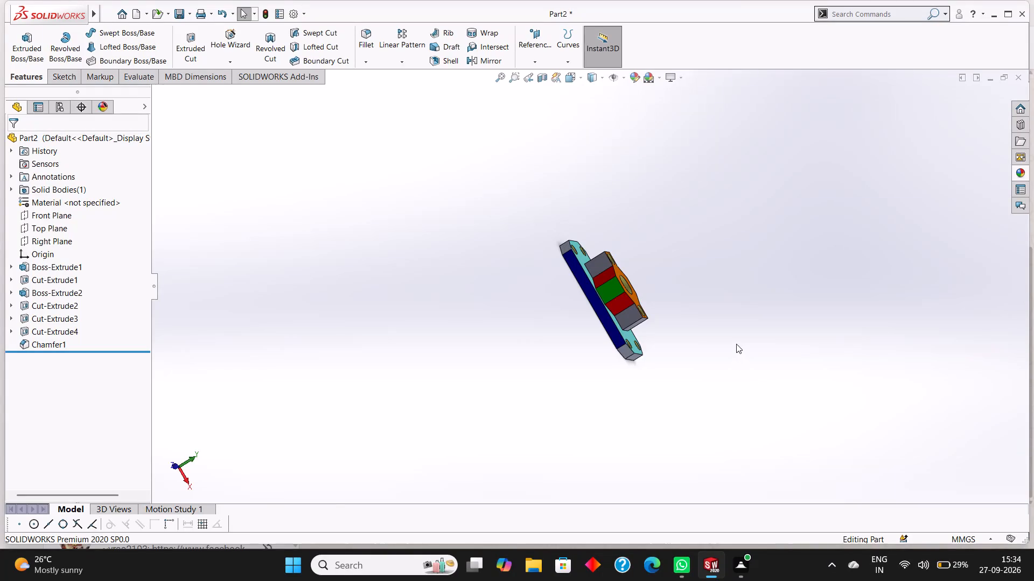
Save the part as "mounting base plate with center support" in the tryfuji folder, as a SOLIDWORKS Part file.
{"action": "scroll", "coordinate": [736, 344], "scroll_direction": "down", "scroll_amount": 1}
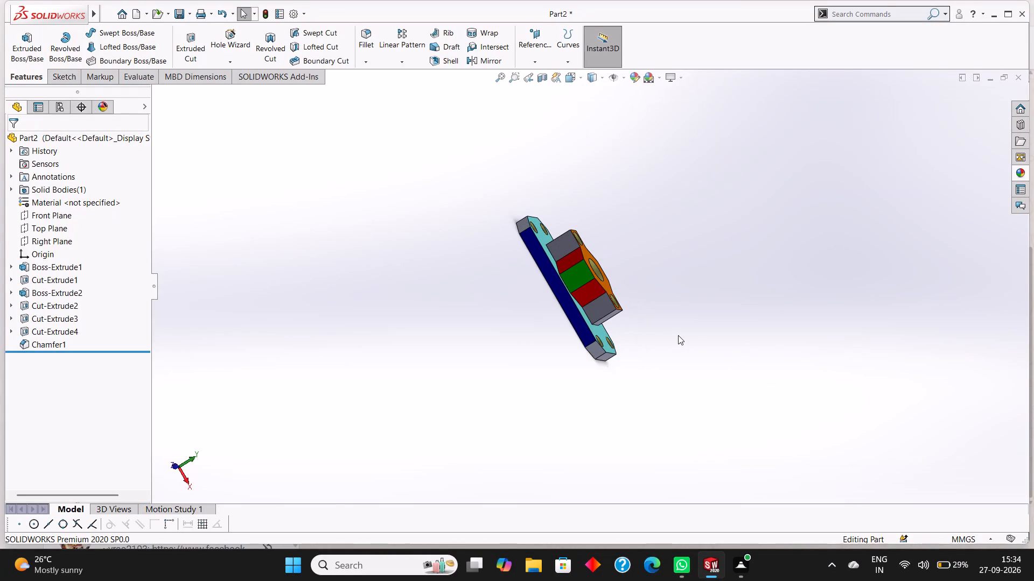
{"action": "key", "text": "ctrl+s"}
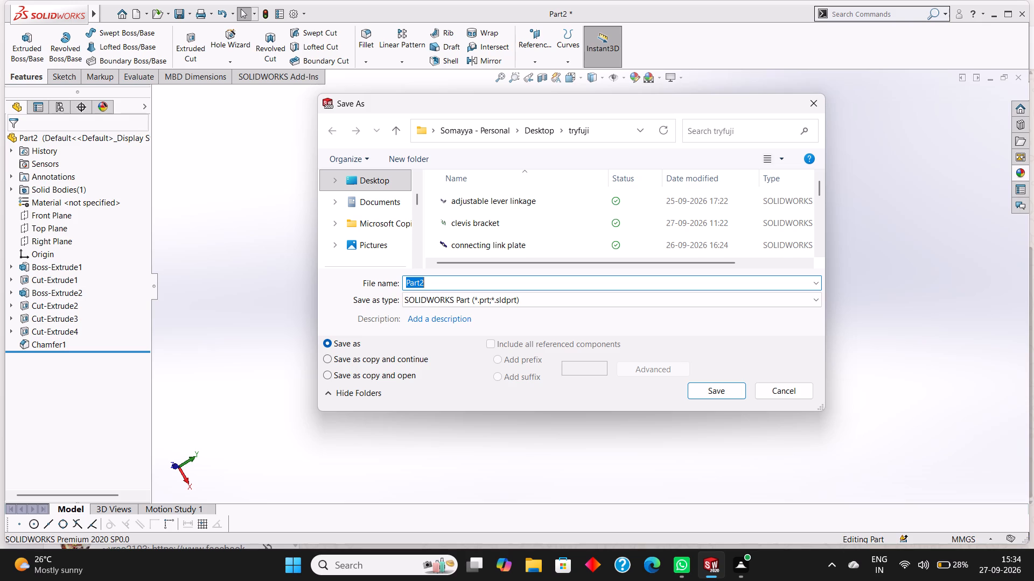
{"action": "key", "text": "BackSpace"}
{"action": "type", "text": "mo"}
{"action": "type", "text": "unting"}
{"action": "key", "text": "space"}
{"action": "type", "text": "base plate"}
{"action": "key", "text": "space"}
{"action": "type", "text": "with center"}
{"action": "key", "text": "space"}
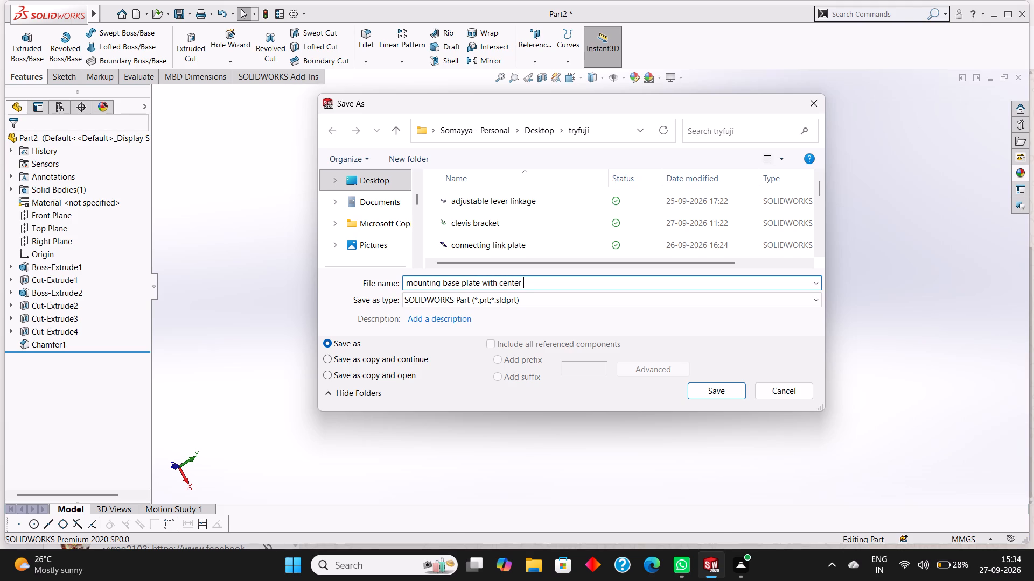
{"action": "type", "text": "support"}
{"action": "left_click", "coordinate": [729, 385]}
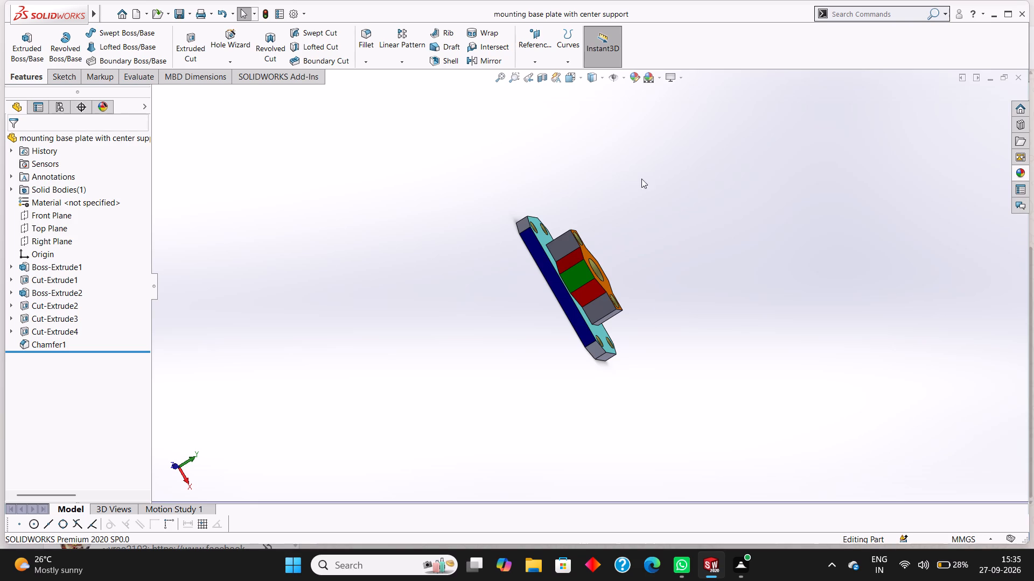
Save a copy of the part in Adobe Portable Document Format (*.pdf) under the same name in the tryfuji folder.
{"action": "left_click", "coordinate": [190, 14]}
{"action": "left_click", "coordinate": [197, 40]}
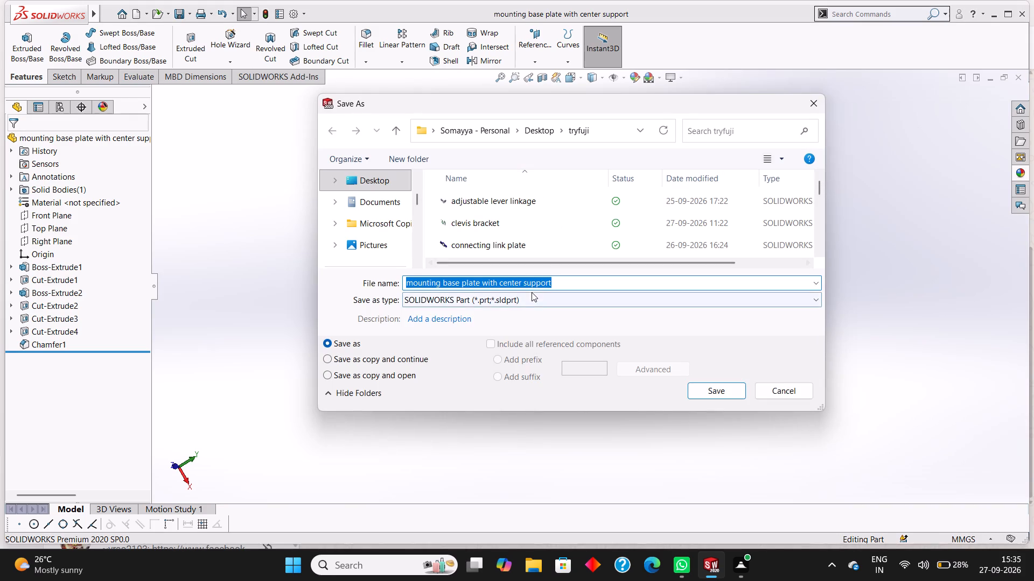
{"action": "left_click", "coordinate": [531, 297]}
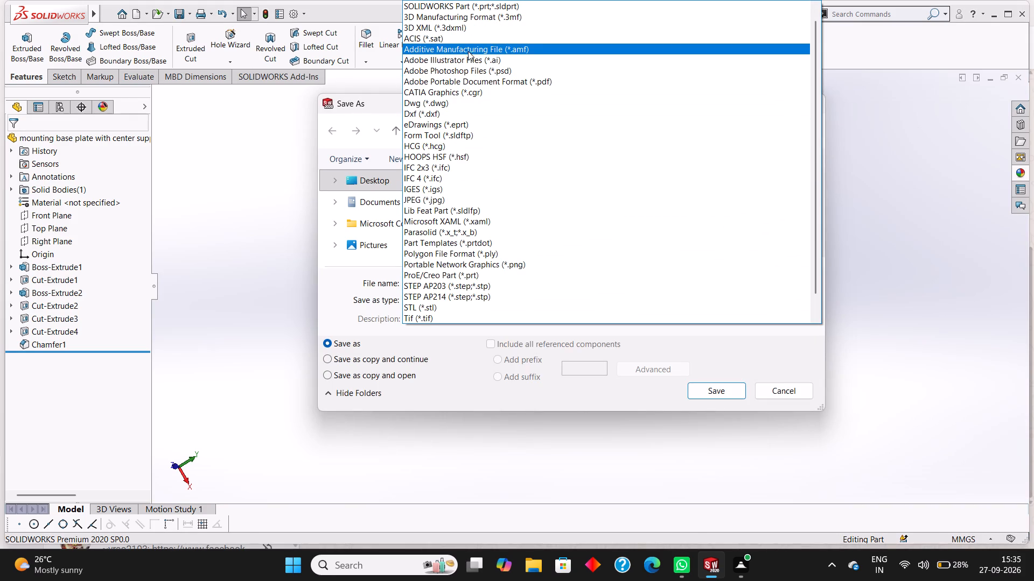
{"action": "left_click", "coordinate": [500, 82]}
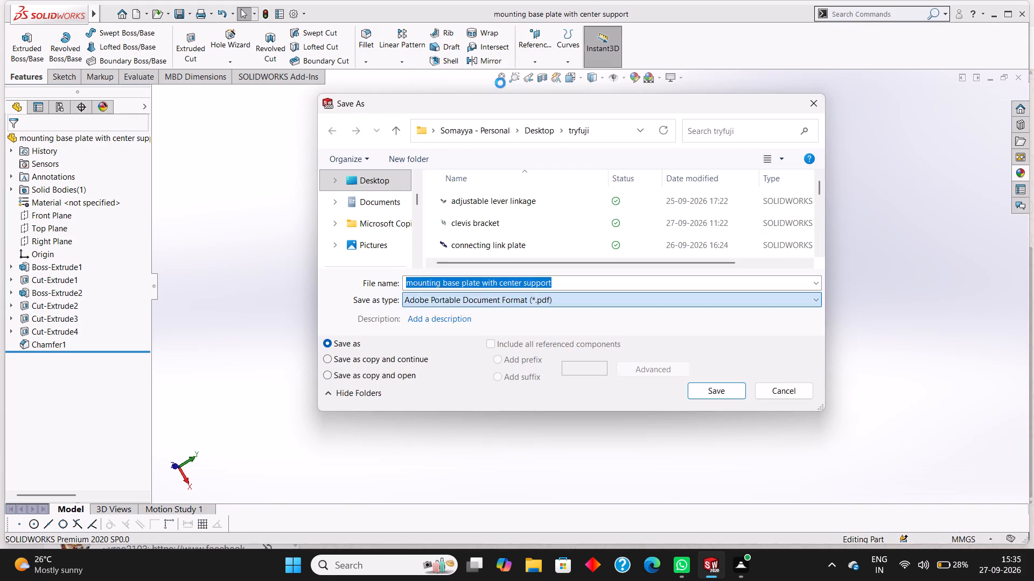
{"action": "left_click", "coordinate": [570, 317]}
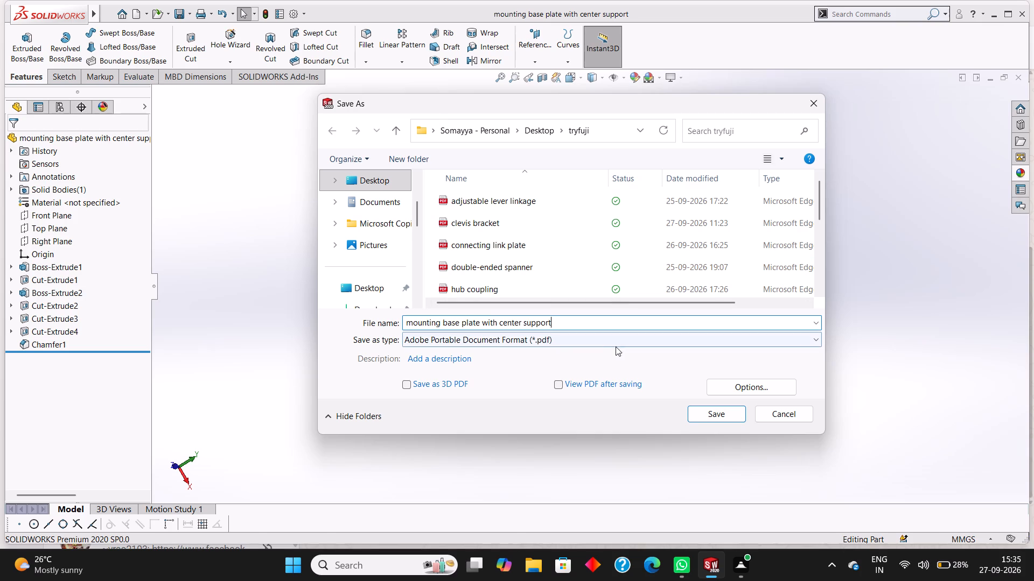
{"action": "left_click", "coordinate": [700, 414]}
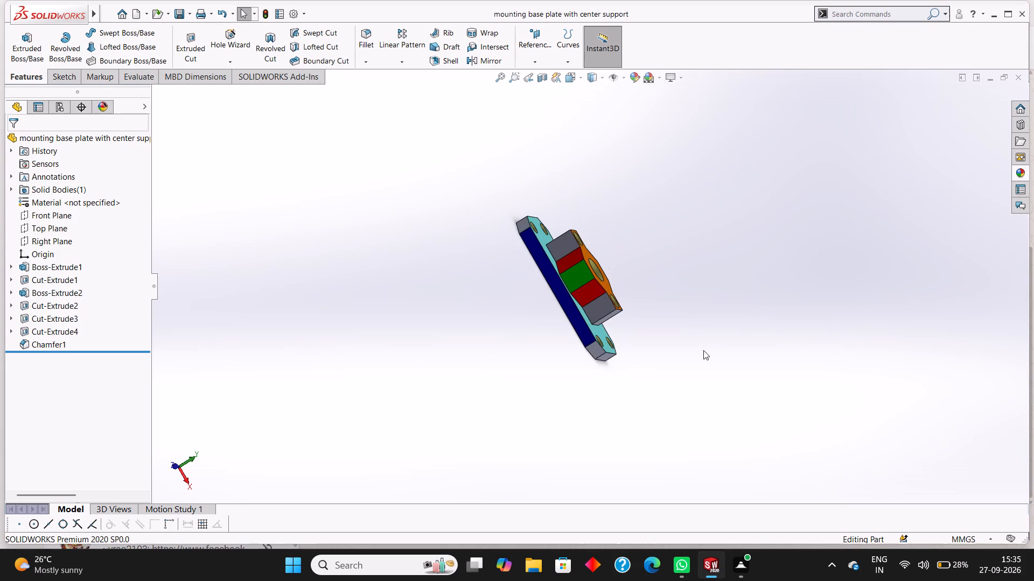
Examine the finished plate and its coloured boss, holes and chamfered corners from several angles.
{"action": "scroll", "coordinate": [702, 349], "scroll_direction": "down", "scroll_amount": 5}
{"action": "scroll", "coordinate": [702, 349], "scroll_direction": "up", "scroll_amount": 5}
{"action": "scroll", "coordinate": [434, 217], "scroll_direction": "up", "scroll_amount": 2}
{"action": "scroll", "coordinate": [487, 216], "scroll_direction": "down", "scroll_amount": 6}
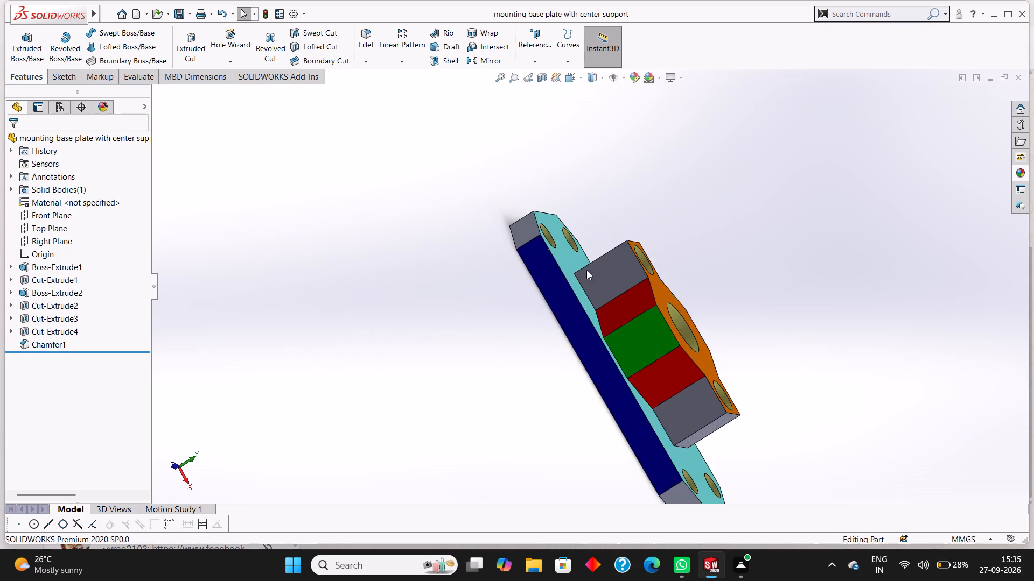
{"action": "scroll", "coordinate": [643, 300], "scroll_direction": "up", "scroll_amount": 6}
{"action": "middle_click_drag", "start_coordinate": [692, 284], "coordinate": [674, 240]}
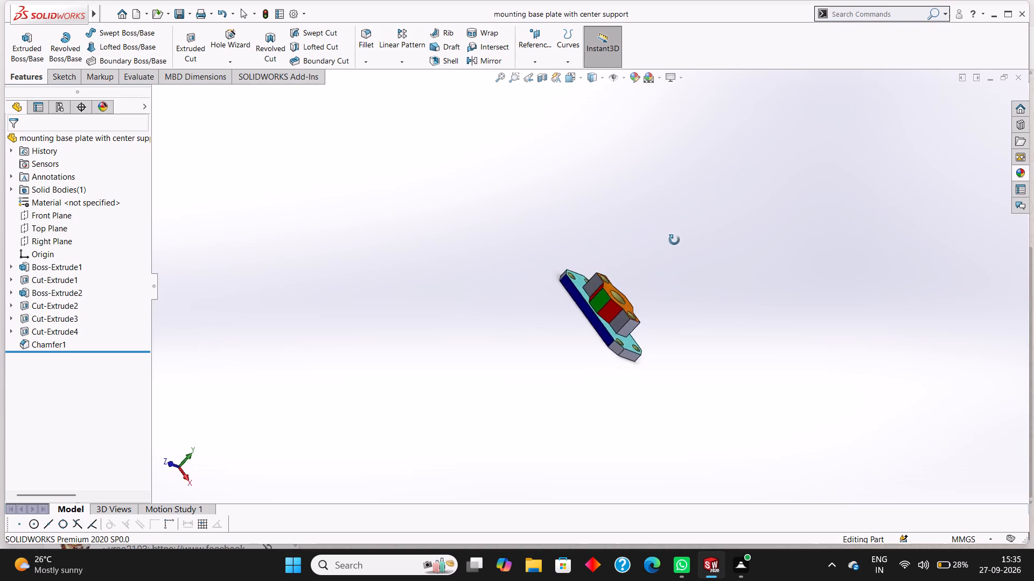
{"action": "middle_click_drag", "start_coordinate": [674, 240], "coordinate": [735, 375]}
{"action": "middle_click_drag", "start_coordinate": [480, 236], "coordinate": [413, 297]}
{"action": "scroll", "coordinate": [413, 297], "scroll_direction": "down", "scroll_amount": 1}
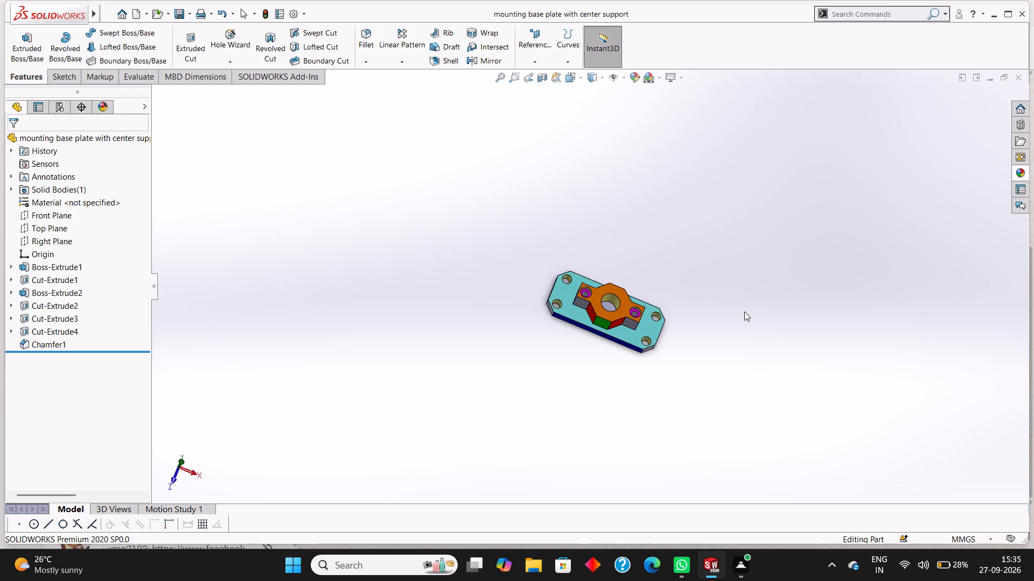
{"action": "scroll", "coordinate": [745, 311], "scroll_direction": "down", "scroll_amount": 5}
{"action": "scroll", "coordinate": [577, 315], "scroll_direction": "up", "scroll_amount": 5}
{"action": "middle_click_drag", "start_coordinate": [520, 384], "coordinate": [550, 316]}
{"action": "scroll", "coordinate": [532, 371], "scroll_direction": "up", "scroll_amount": 1}
{"action": "scroll", "coordinate": [550, 316], "scroll_direction": "down", "scroll_amount": 1}
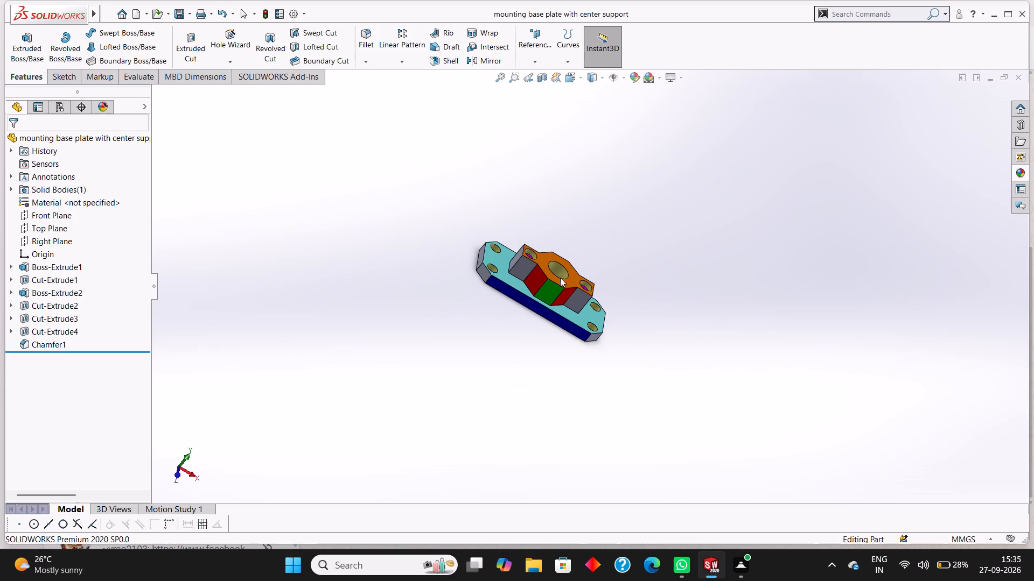
{"action": "scroll", "coordinate": [559, 272], "scroll_direction": "down", "scroll_amount": 3}
{"action": "scroll", "coordinate": [555, 290], "scroll_direction": "up", "scroll_amount": 3}
{"action": "scroll", "coordinate": [561, 293], "scroll_direction": "down", "scroll_amount": 4}
{"action": "scroll", "coordinate": [649, 323], "scroll_direction": "up", "scroll_amount": 4}
{"action": "middle_click_drag", "start_coordinate": [698, 323], "coordinate": [690, 290]}
{"action": "scroll", "coordinate": [698, 324], "scroll_direction": "up", "scroll_amount": 1}
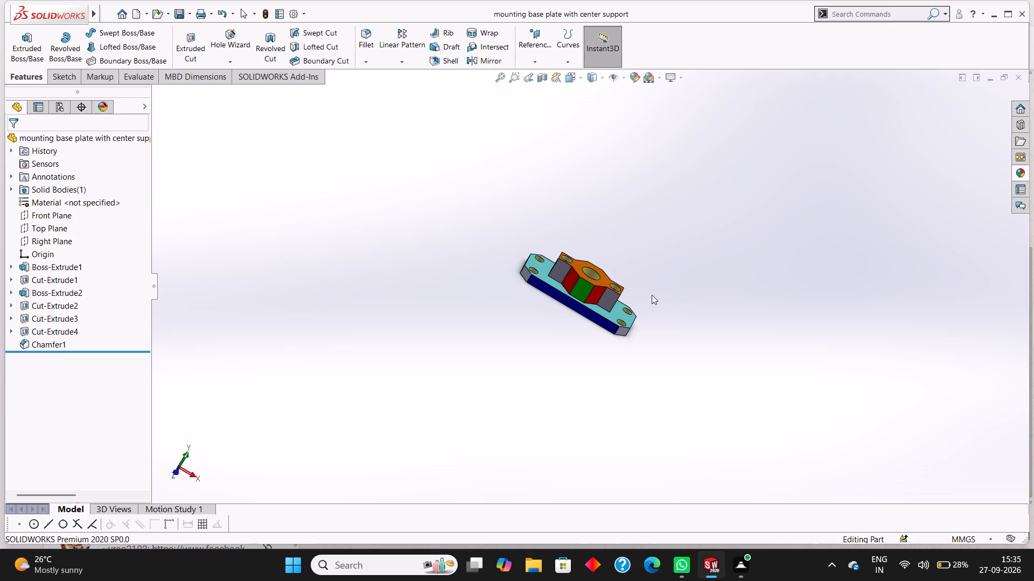
{"action": "scroll", "coordinate": [625, 310], "scroll_direction": "down", "scroll_amount": 3}
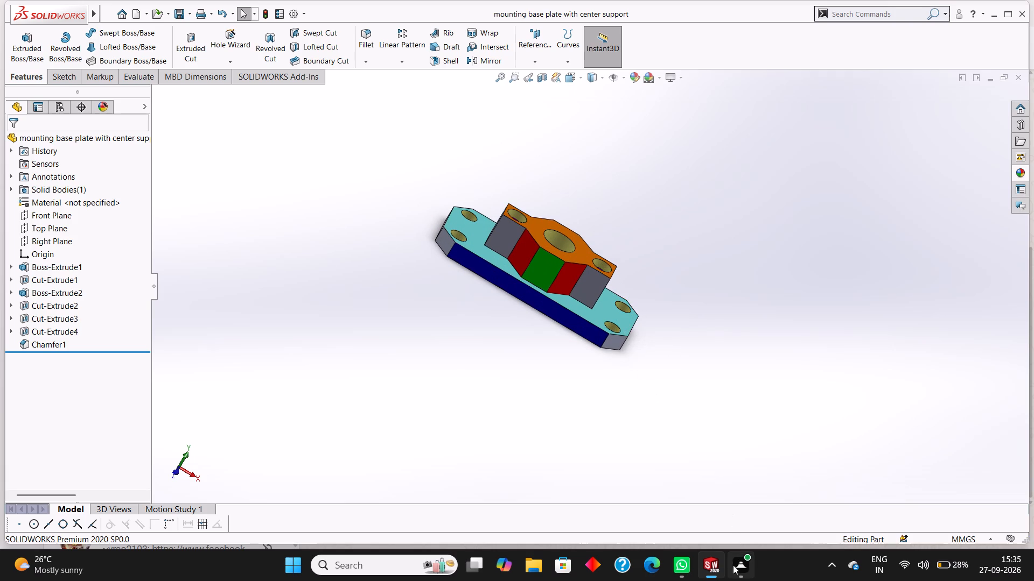